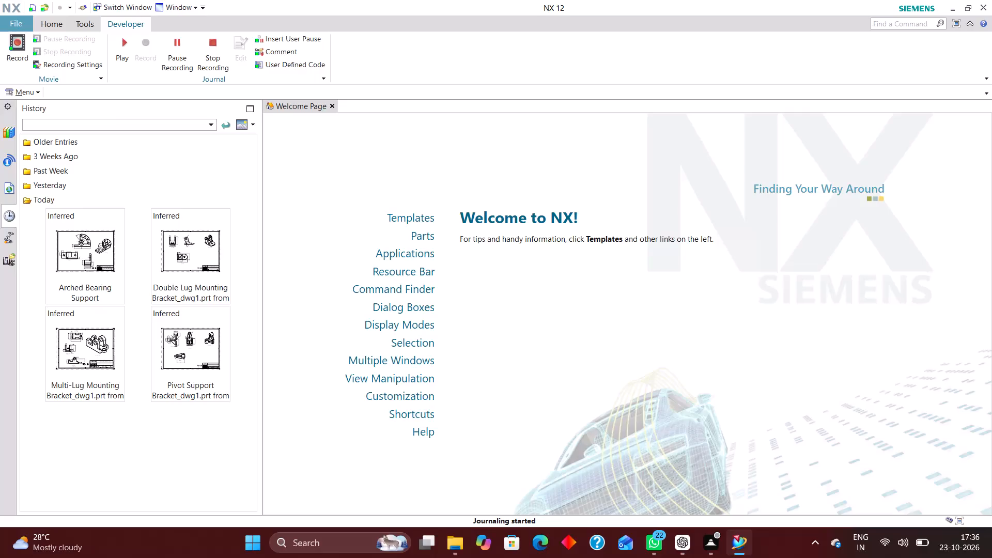
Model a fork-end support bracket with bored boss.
Create a millimetre Model part, model1.prt, in the Desktop folder Mechanical Components\Fork-End Support Bracket.
{"action": "left_click", "coordinate": [20, 19]}
{"action": "left_click", "coordinate": [25, 40]}
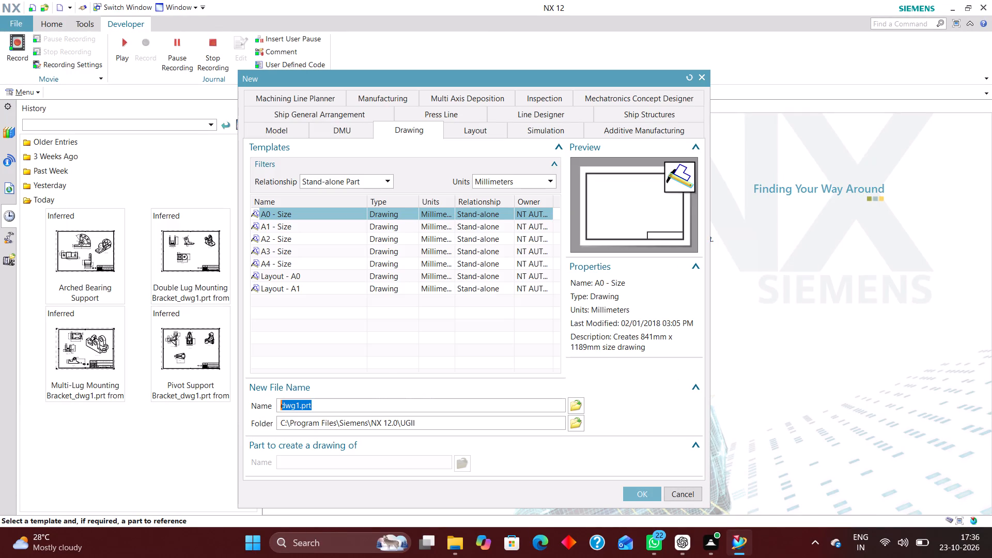
{"action": "left_click", "coordinate": [282, 129]}
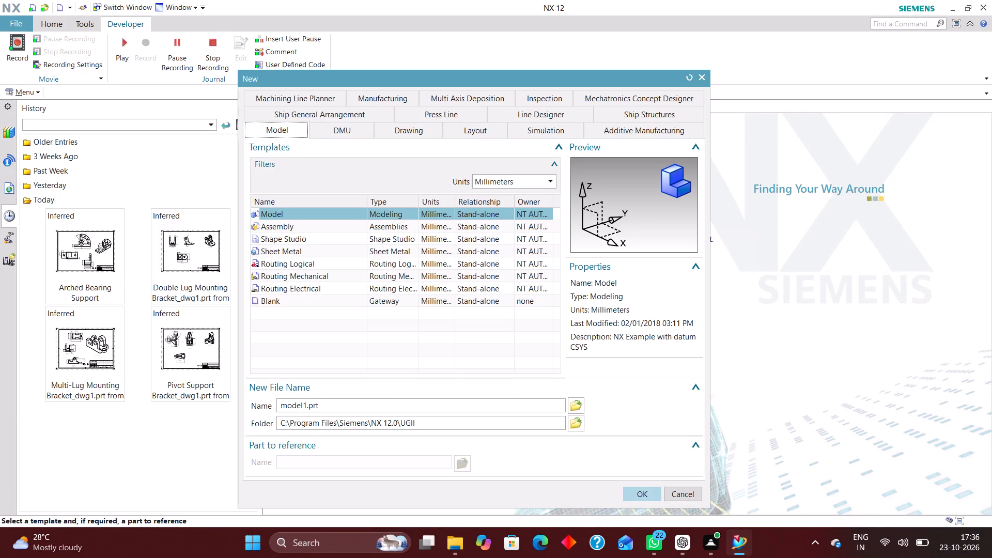
{"action": "left_click", "coordinate": [577, 422]}
{"action": "left_click", "coordinate": [505, 212]}
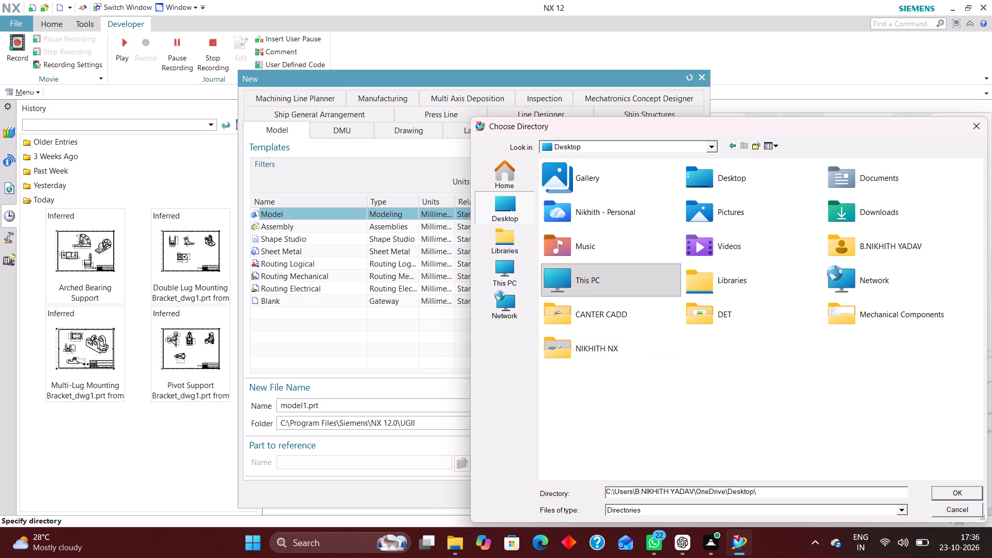
{"action": "double_click", "coordinate": [851, 323]}
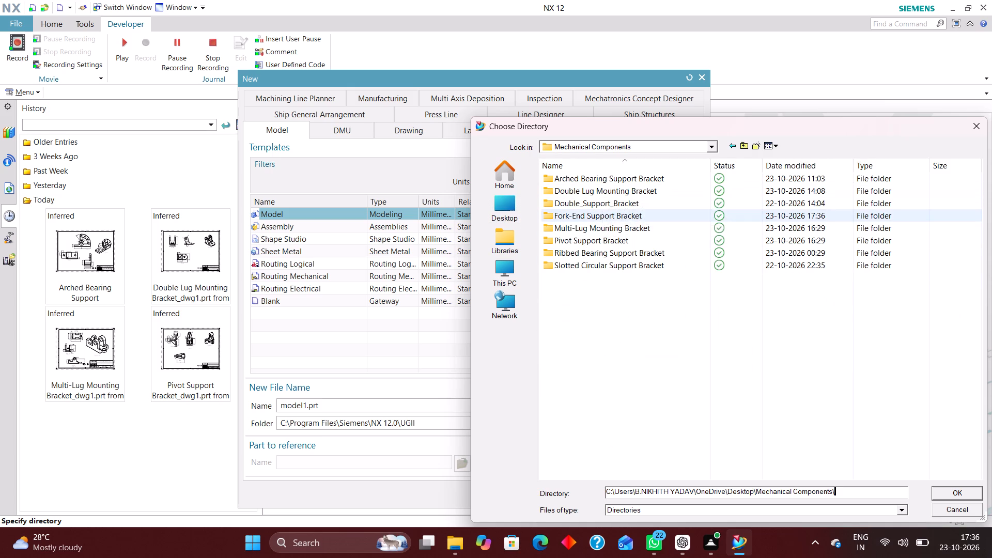
{"action": "double_click", "coordinate": [582, 213]}
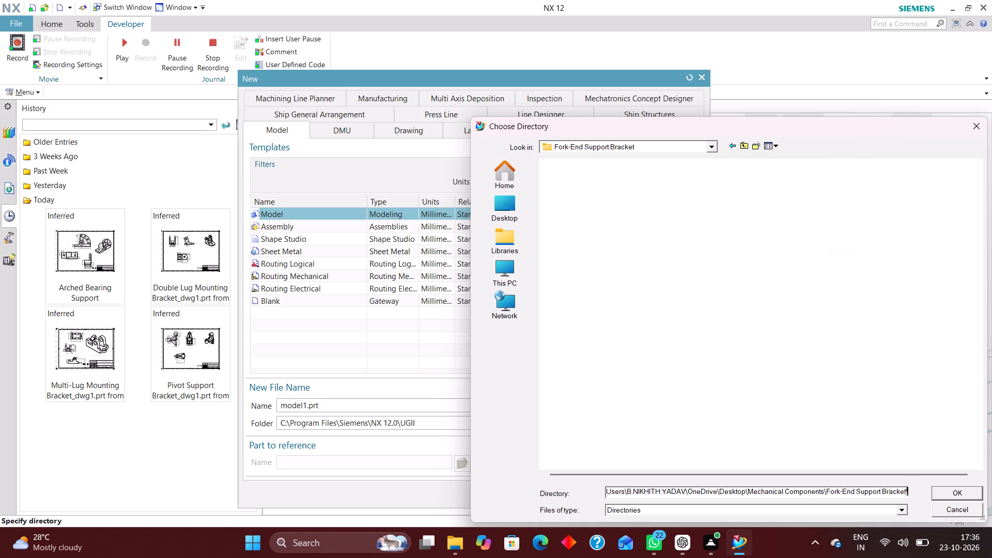
{"action": "left_click", "coordinate": [962, 489]}
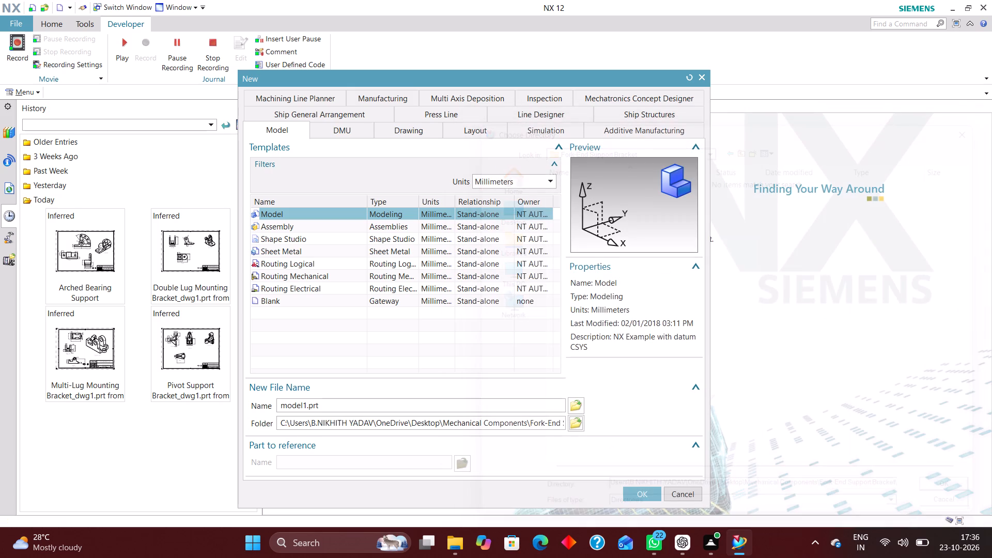
{"action": "left_click", "coordinate": [631, 495]}
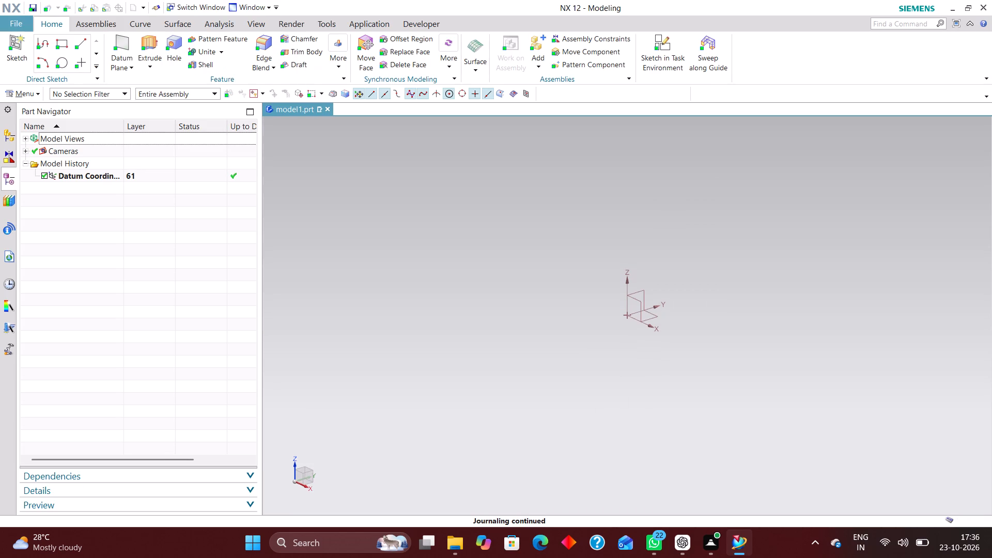
Set the sketch preferences to show dimension labels as Value, with Display Auto Dimensions and Continuous Auto Dimensioning turned off.
{"action": "left_click", "coordinate": [36, 96]}
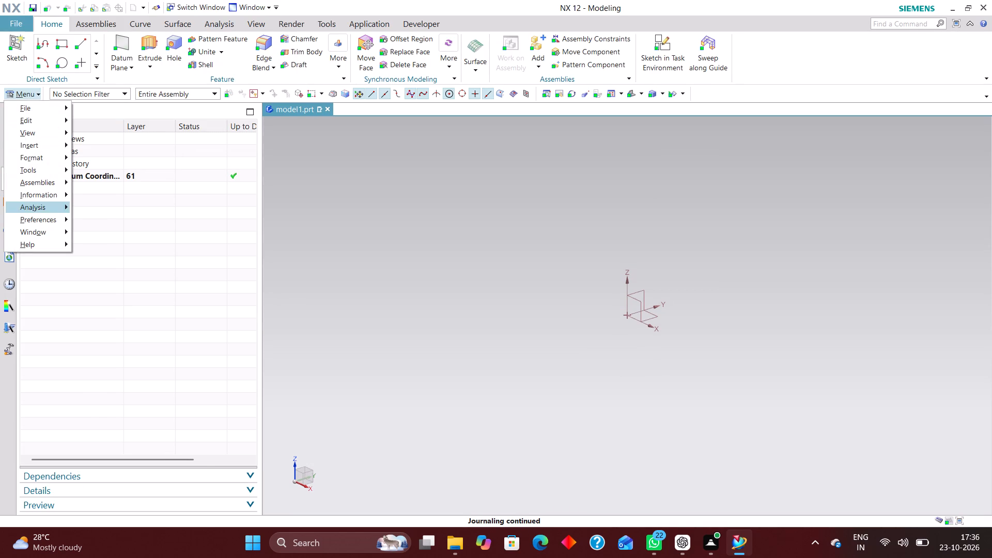
{"action": "left_click", "coordinate": [56, 217]}
{"action": "left_click", "coordinate": [107, 222]}
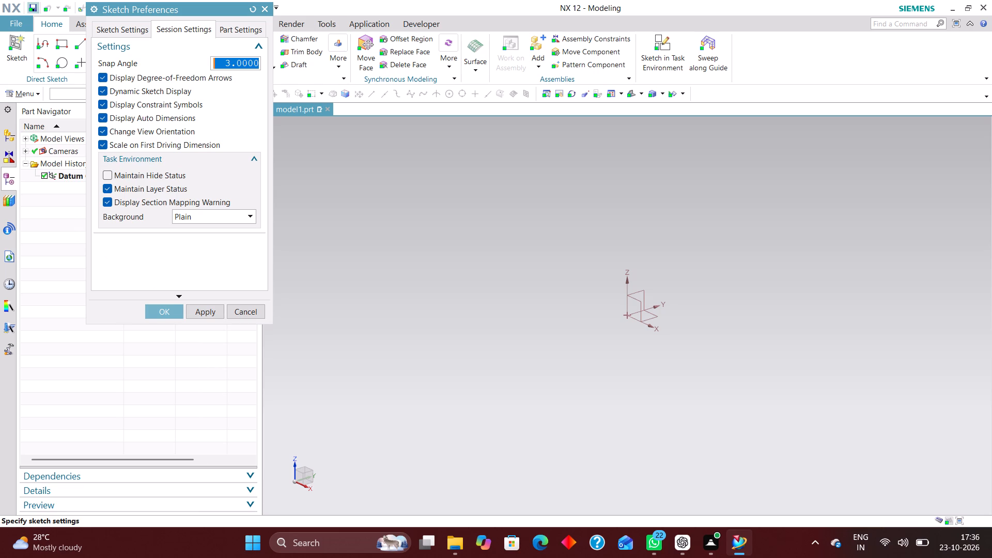
{"action": "left_click", "coordinate": [118, 121]}
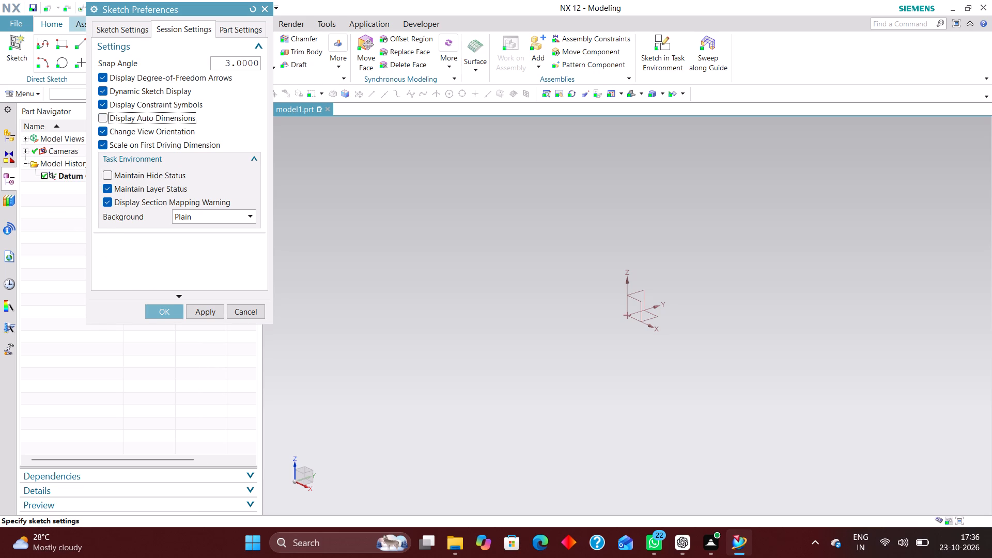
{"action": "left_click", "coordinate": [110, 30]}
{"action": "left_click", "coordinate": [205, 57]}
{"action": "left_click", "coordinate": [209, 107]}
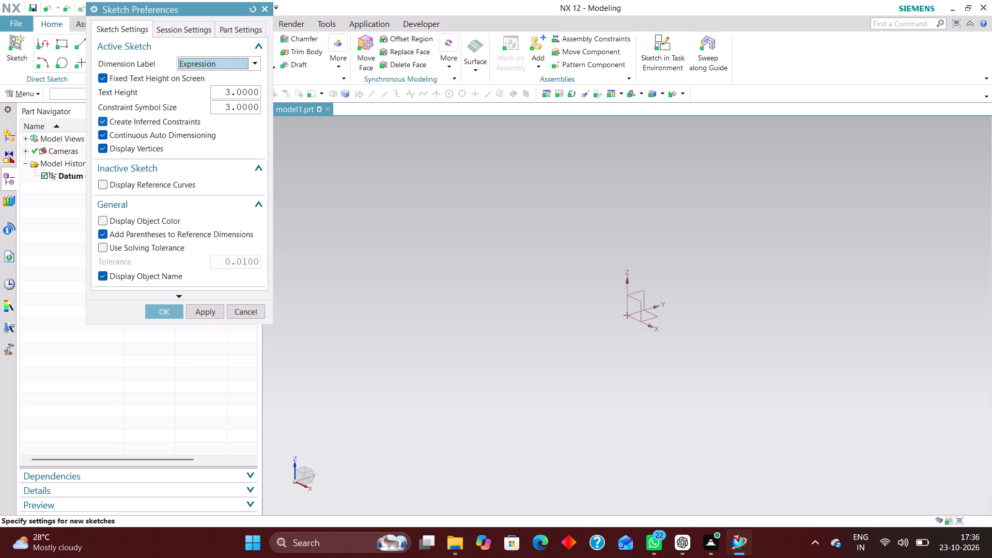
{"action": "left_click", "coordinate": [210, 62]}
{"action": "left_click", "coordinate": [210, 96]}
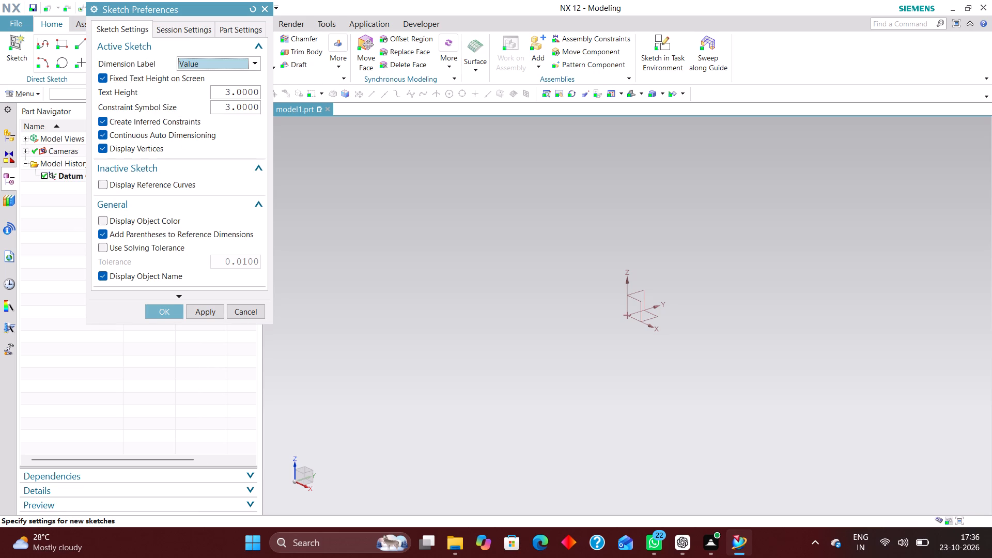
{"action": "left_click", "coordinate": [125, 137]}
{"action": "left_click", "coordinate": [171, 312]}
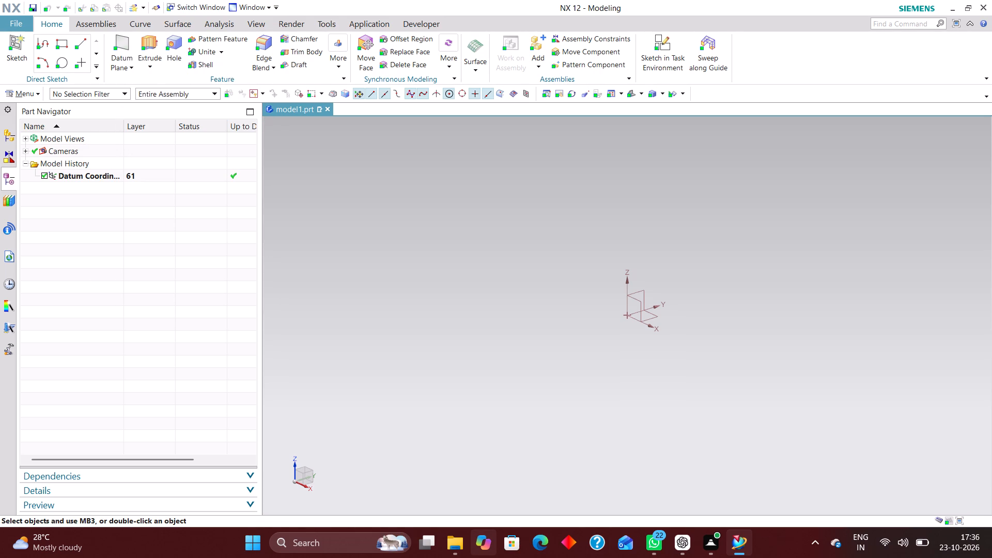
Start a sketch in the task environment on the XZ plane of the datum coordinate system.
{"action": "left_click", "coordinate": [664, 39]}
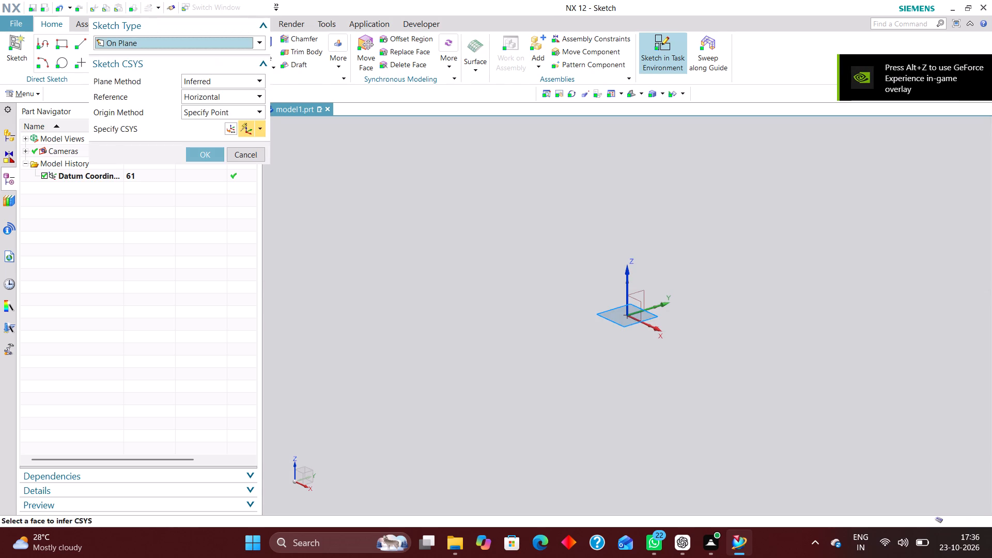
{"action": "left_click_drag", "start_coordinate": [202, 6], "coordinate": [202, 5]}
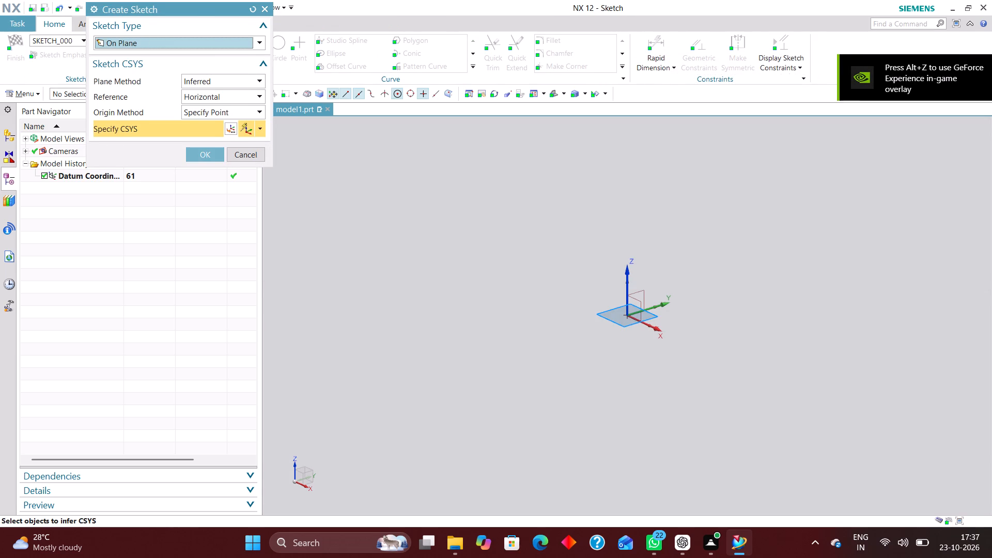
{"action": "left_click_drag", "start_coordinate": [202, 5], "coordinate": [226, 101]}
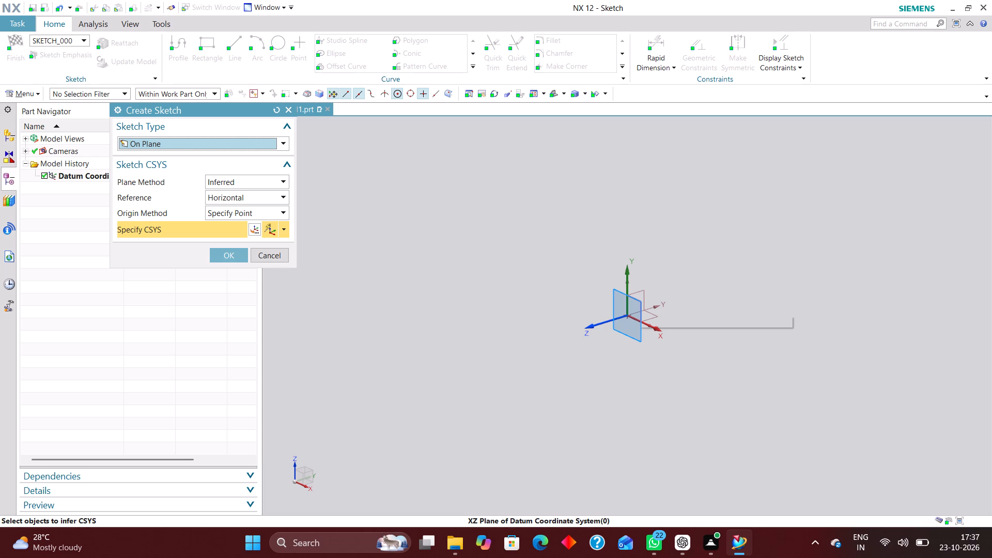
{"action": "left_click", "coordinate": [637, 304]}
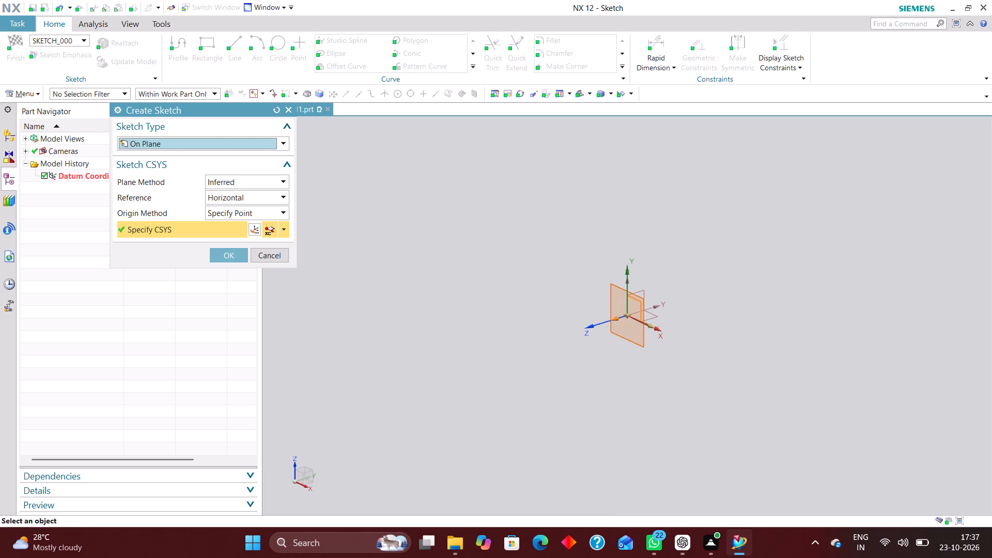
{"action": "left_click", "coordinate": [210, 254]}
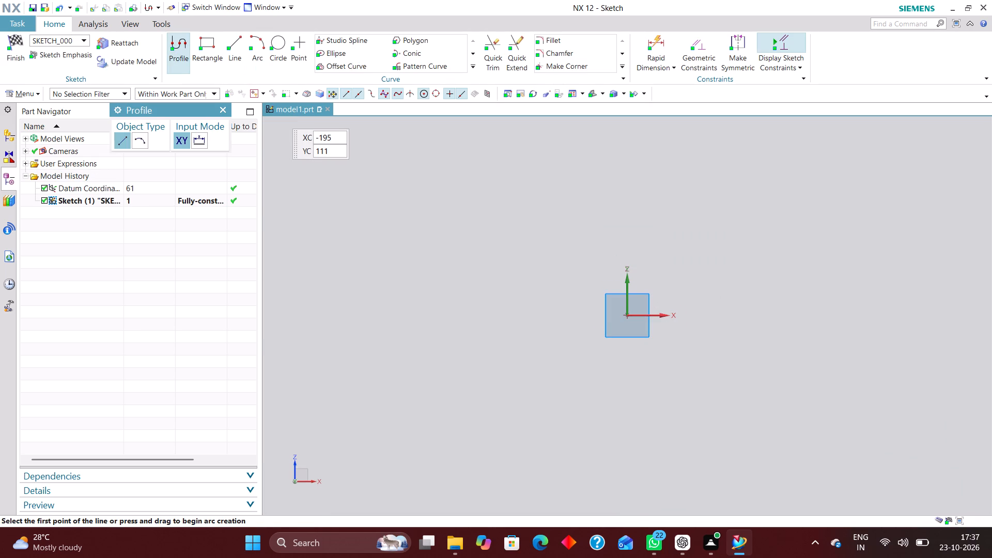
Sketch an upright rectangle by two corner points so that it encloses the sketch origin.
{"action": "left_click", "coordinate": [207, 50]}
{"action": "left_click", "coordinate": [568, 165]}
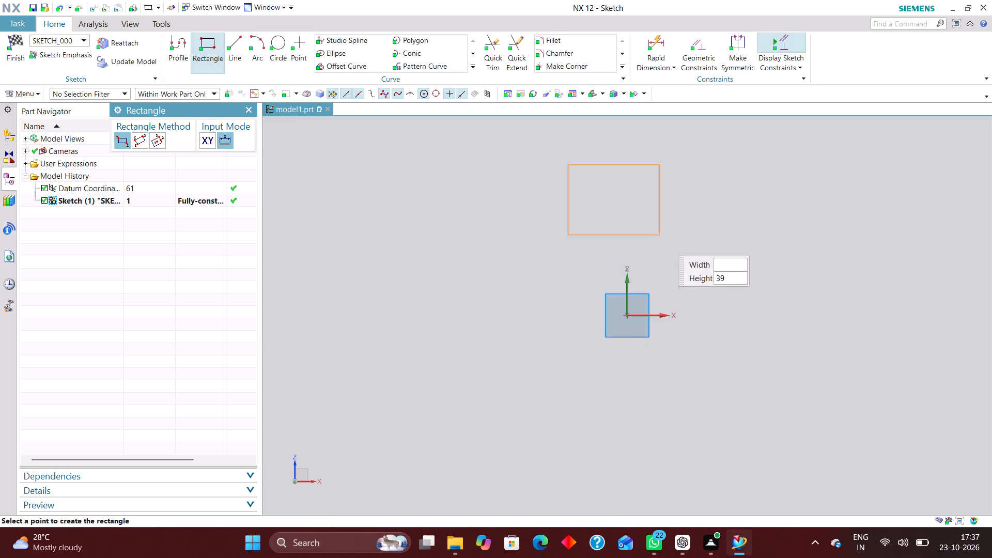
{"action": "left_click", "coordinate": [671, 397]}
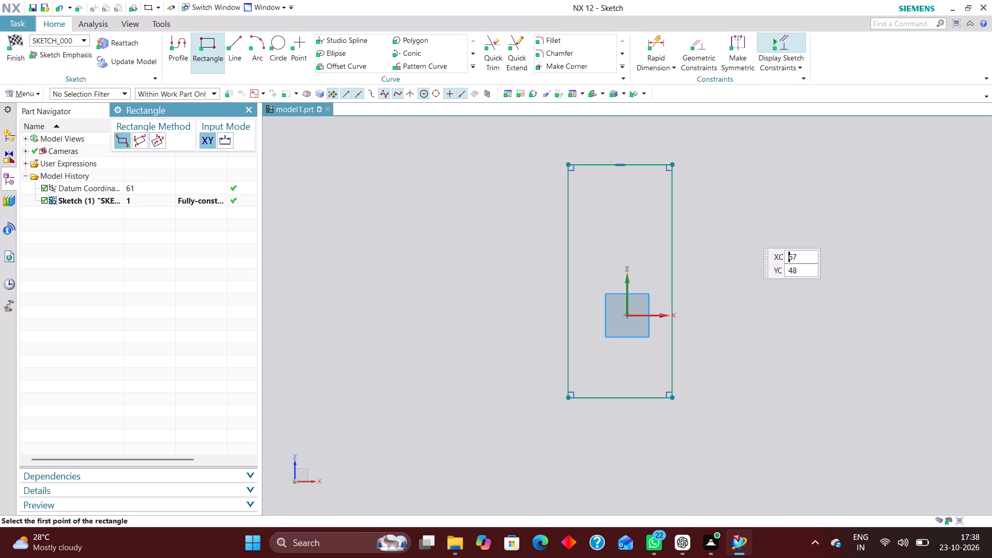
Centre the rectangle on the origin by constraining its top edge's midpoint to the vertical axis and a side edge's midpoint to the horizontal axis.
{"action": "left_click", "coordinate": [702, 47]}
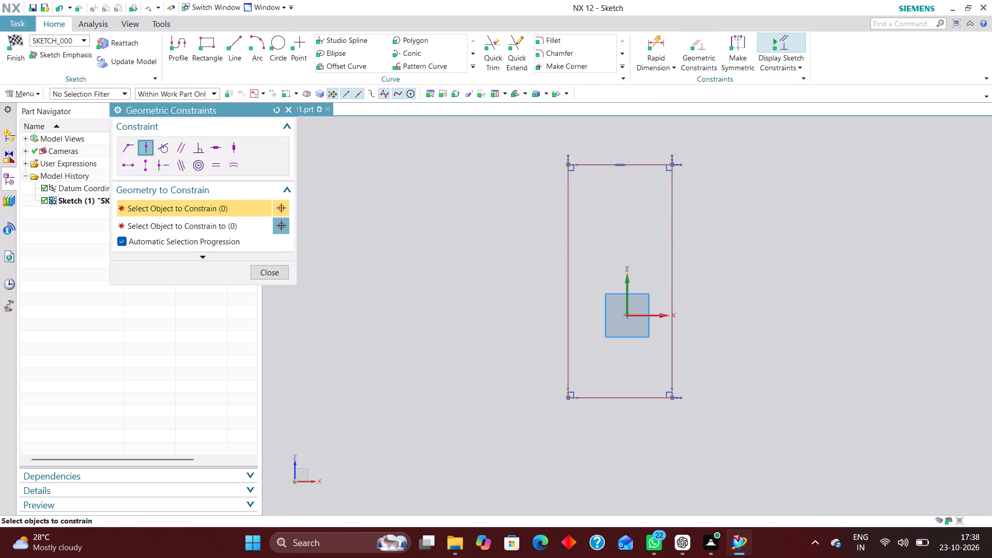
{"action": "left_click", "coordinate": [622, 163]}
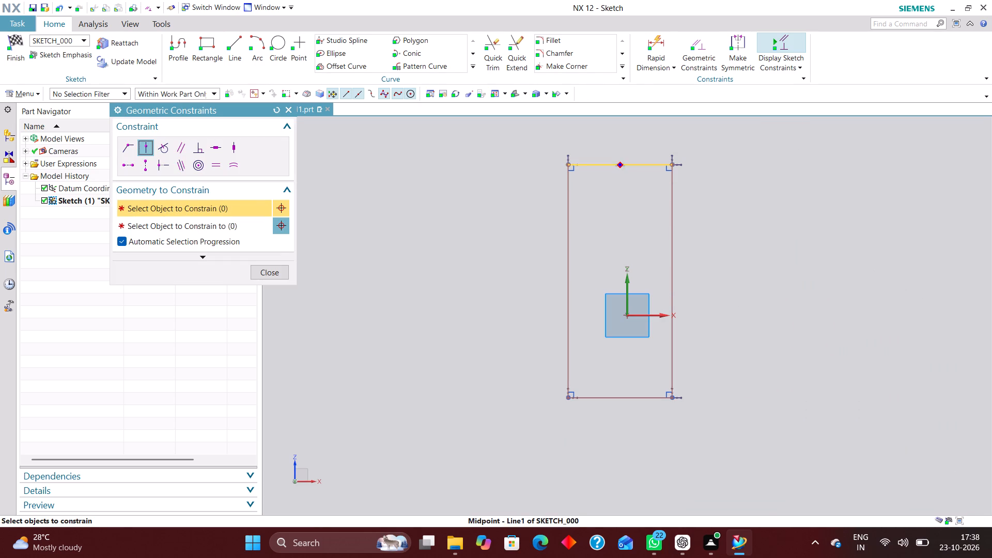
{"action": "left_click", "coordinate": [628, 288]}
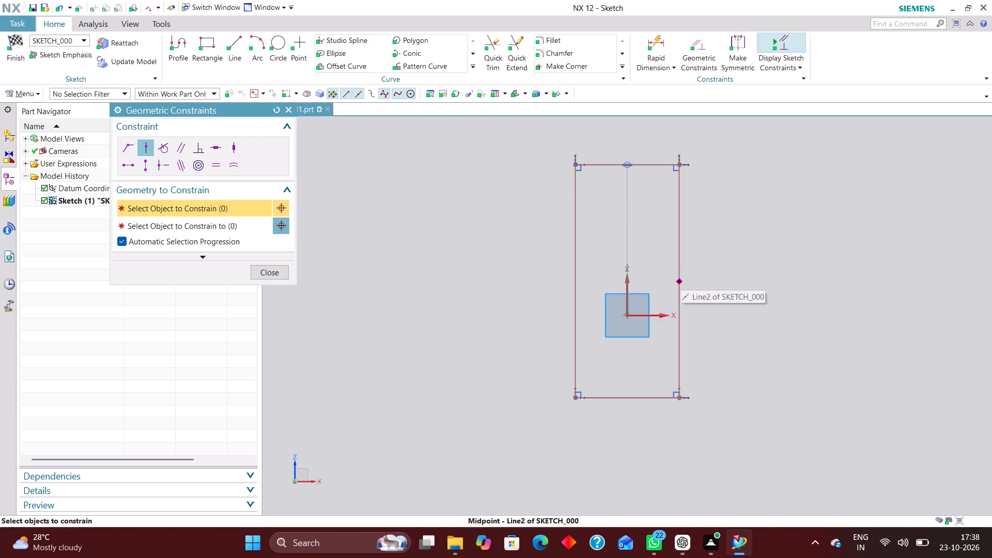
{"action": "left_click", "coordinate": [680, 278]}
{"action": "left_click", "coordinate": [657, 317]}
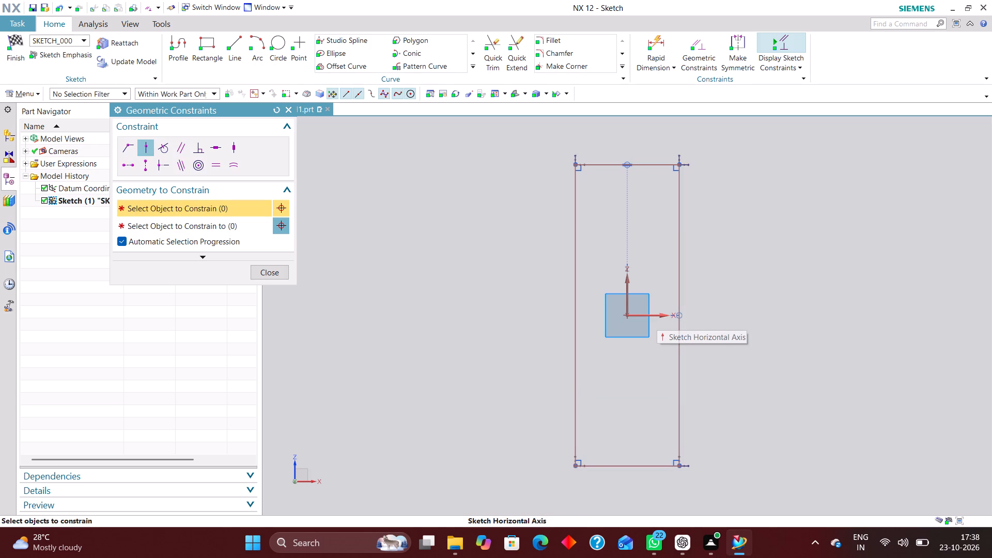
Dimension the rectangle 80 mm high and 18 mm wide, and finish the sketch.
{"action": "left_click", "coordinate": [668, 44]}
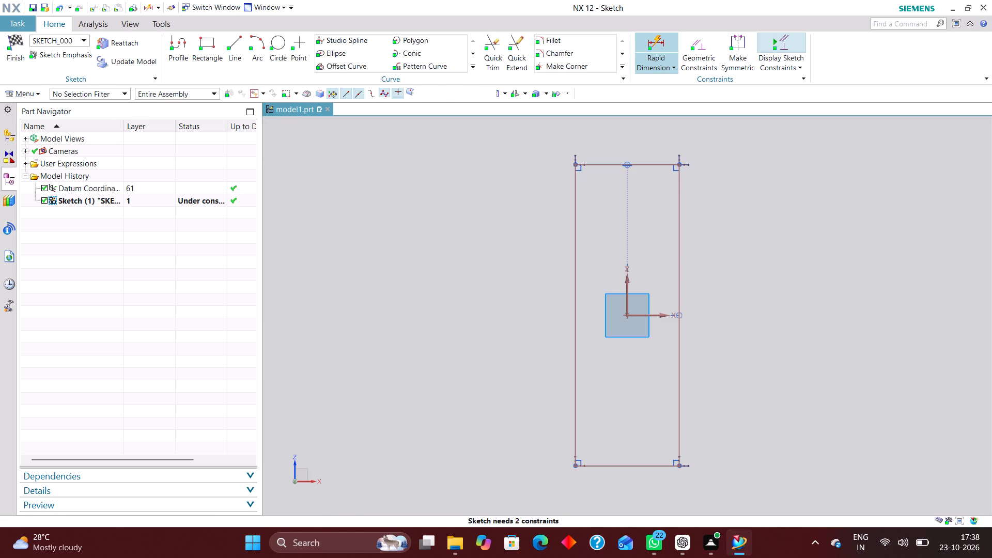
{"action": "left_click", "coordinate": [678, 249]}
{"action": "left_click", "coordinate": [722, 262]}
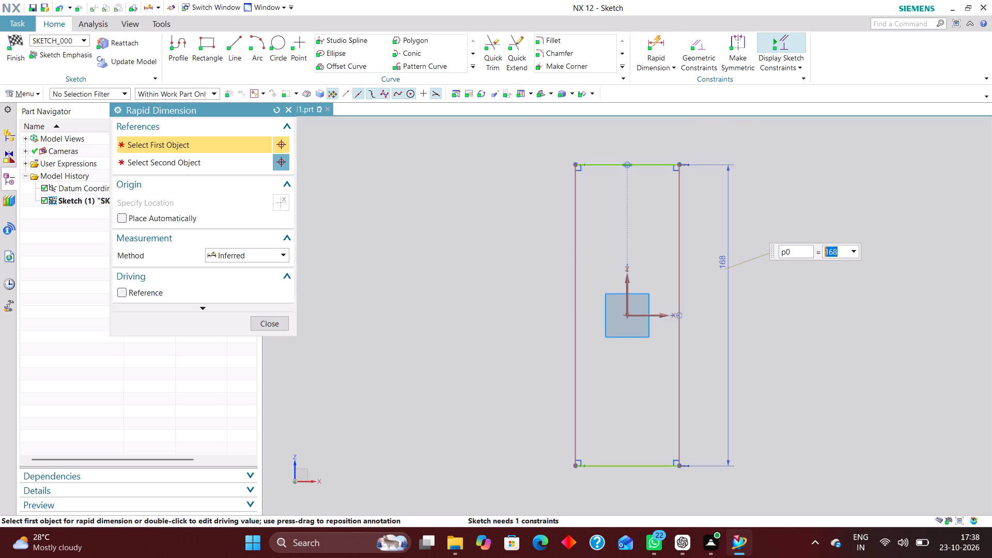
{"action": "type", "text": "80"}
{"action": "key", "text": "Return"}
{"action": "scroll", "coordinate": [665, 348], "scroll_direction": "up", "scroll_amount": 3}
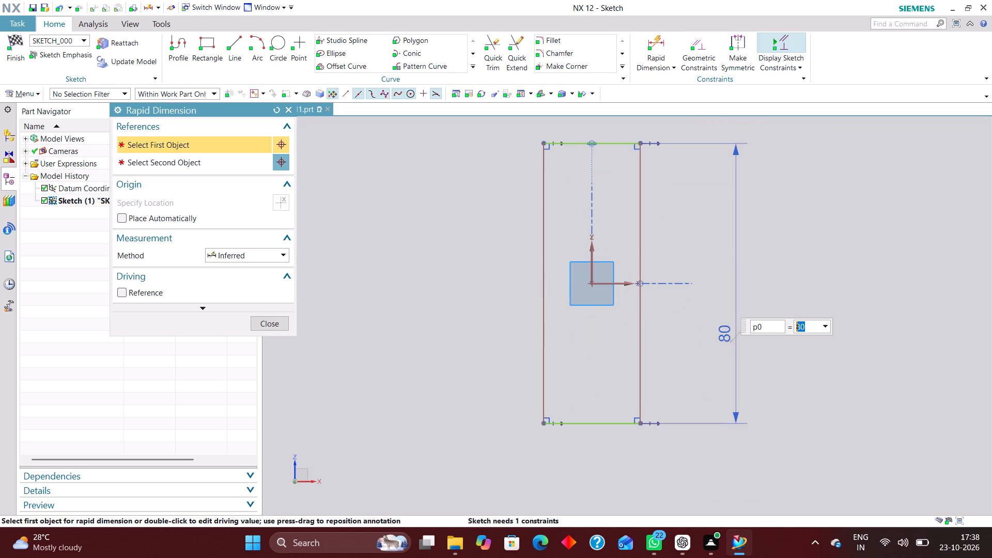
{"action": "left_click", "coordinate": [624, 422]}
{"action": "left_click", "coordinate": [602, 460]}
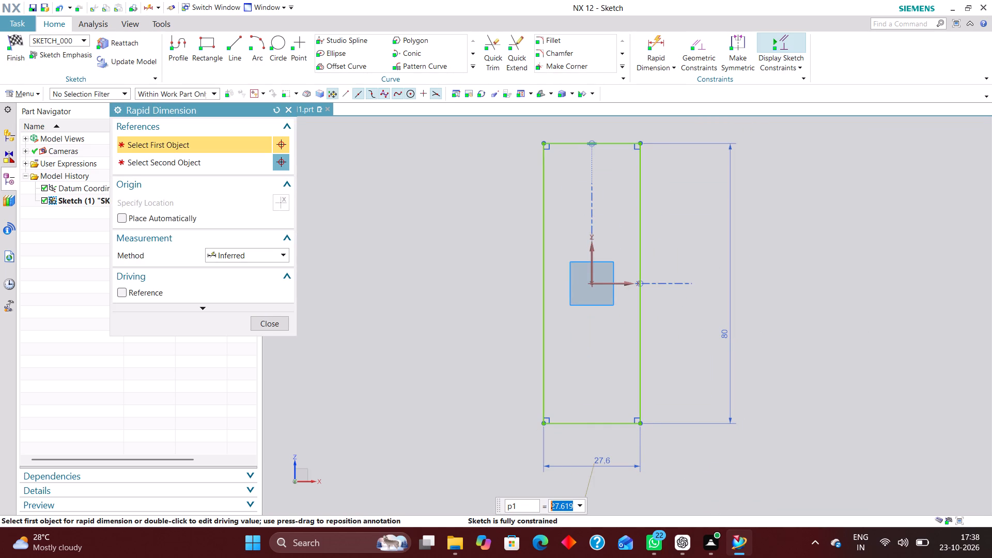
{"action": "type", "text": "18"}
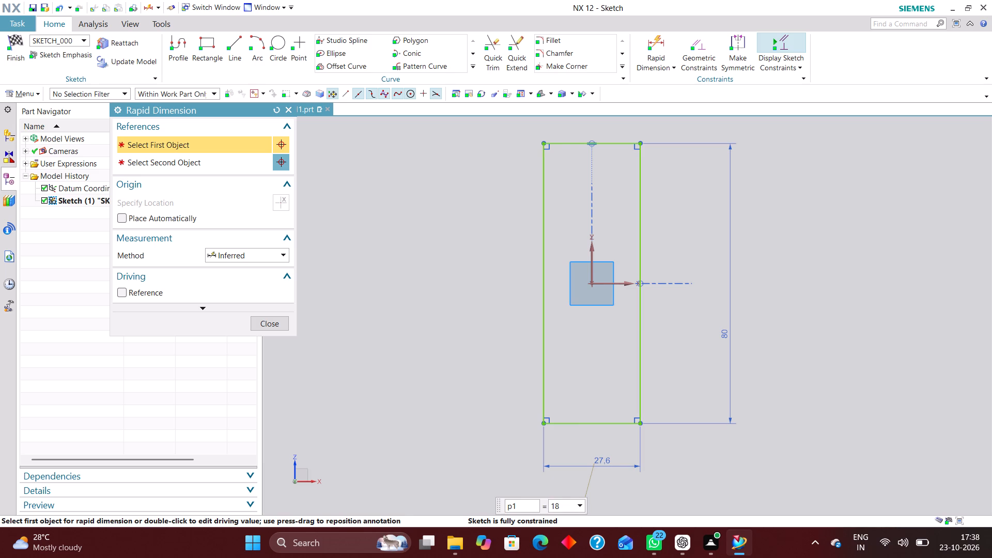
{"action": "key", "text": "Return"}
{"action": "left_click", "coordinate": [278, 325]}
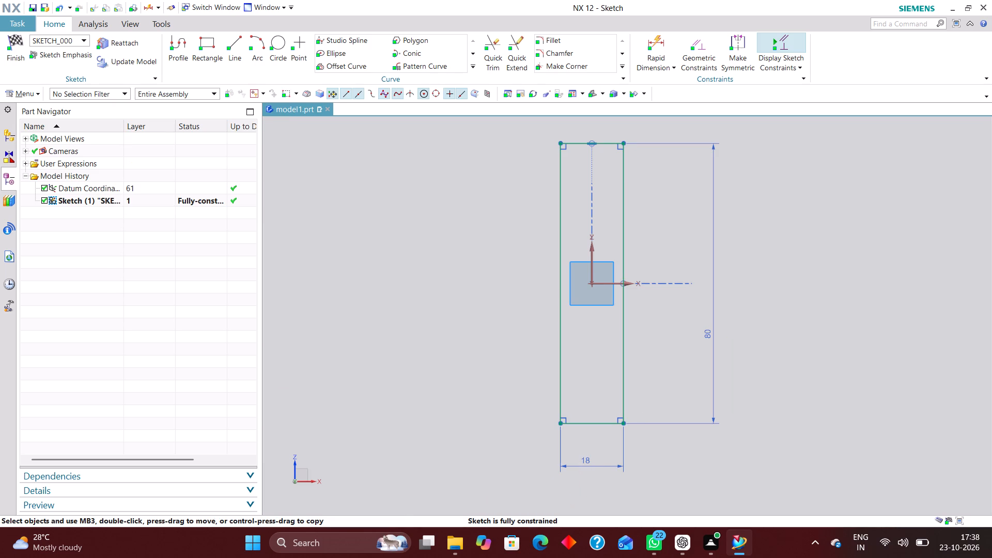
{"action": "left_click", "coordinate": [19, 41]}
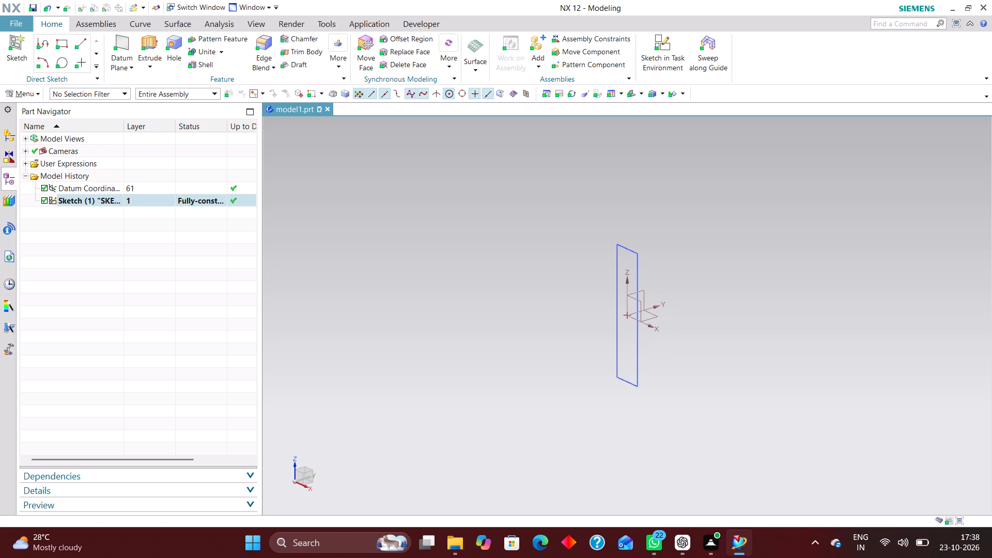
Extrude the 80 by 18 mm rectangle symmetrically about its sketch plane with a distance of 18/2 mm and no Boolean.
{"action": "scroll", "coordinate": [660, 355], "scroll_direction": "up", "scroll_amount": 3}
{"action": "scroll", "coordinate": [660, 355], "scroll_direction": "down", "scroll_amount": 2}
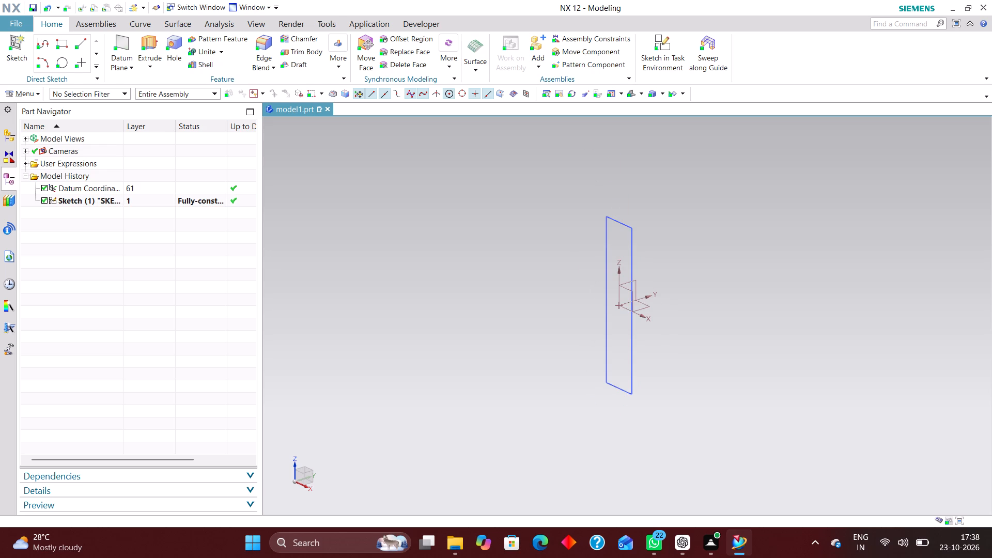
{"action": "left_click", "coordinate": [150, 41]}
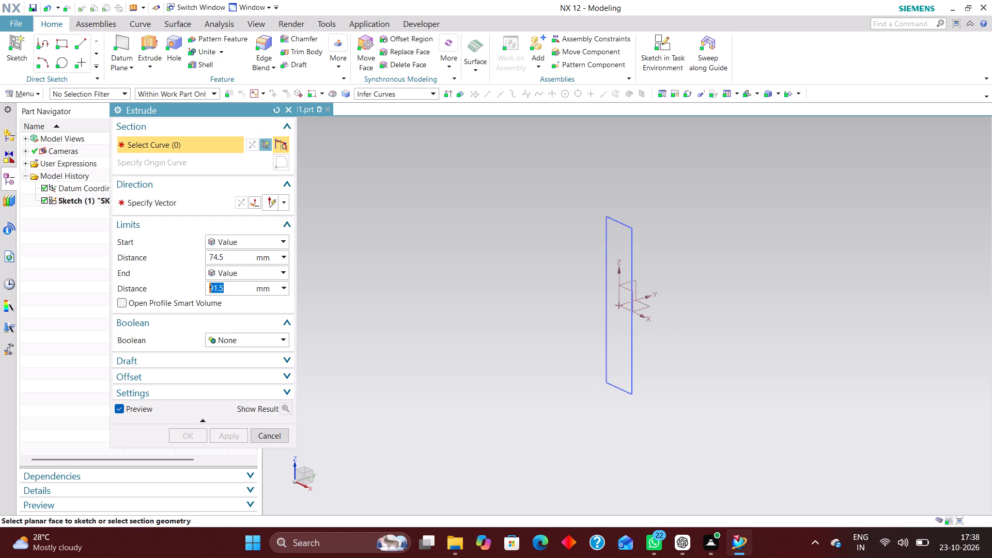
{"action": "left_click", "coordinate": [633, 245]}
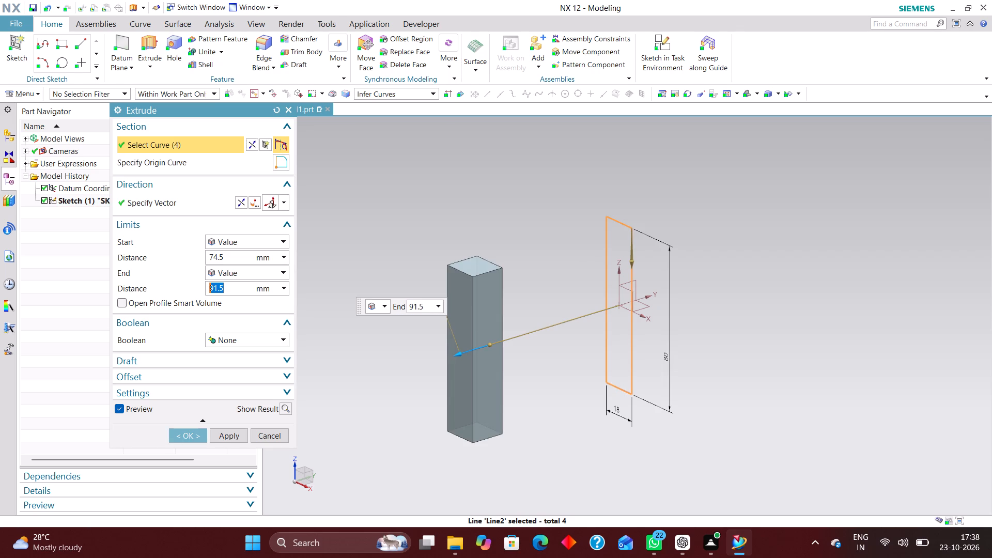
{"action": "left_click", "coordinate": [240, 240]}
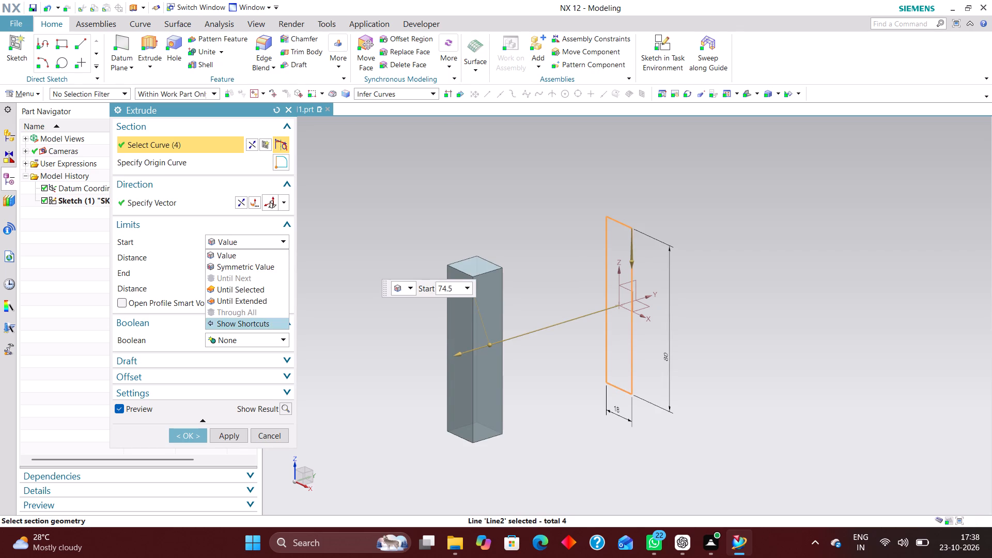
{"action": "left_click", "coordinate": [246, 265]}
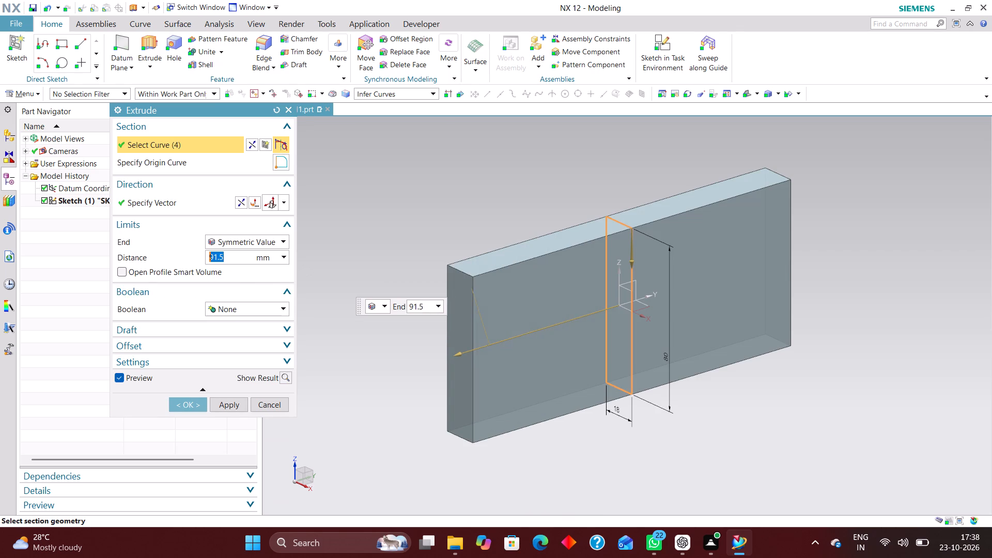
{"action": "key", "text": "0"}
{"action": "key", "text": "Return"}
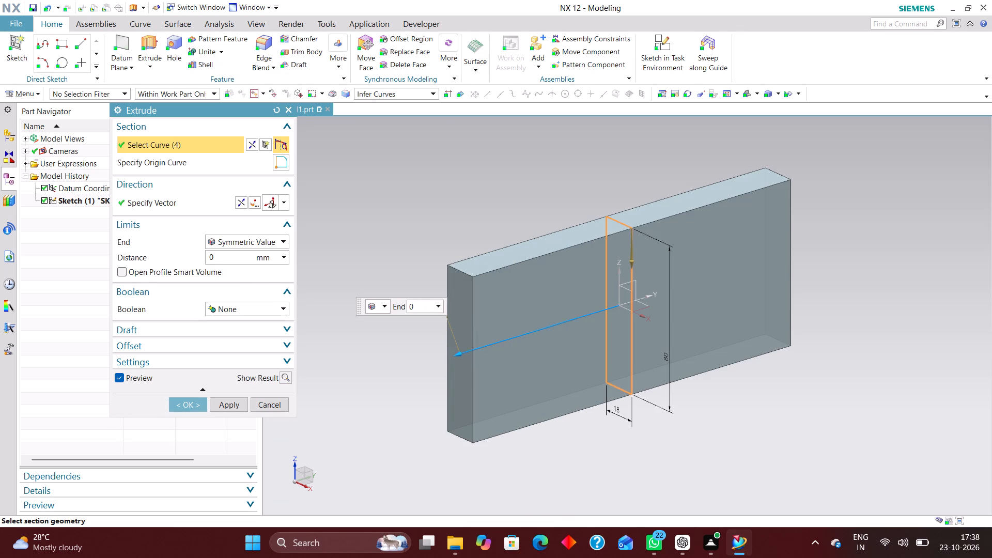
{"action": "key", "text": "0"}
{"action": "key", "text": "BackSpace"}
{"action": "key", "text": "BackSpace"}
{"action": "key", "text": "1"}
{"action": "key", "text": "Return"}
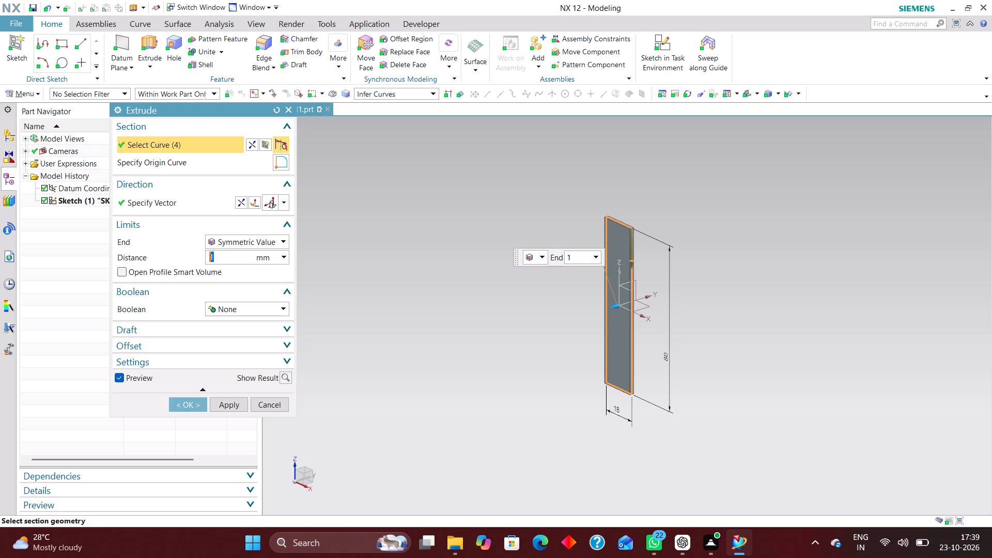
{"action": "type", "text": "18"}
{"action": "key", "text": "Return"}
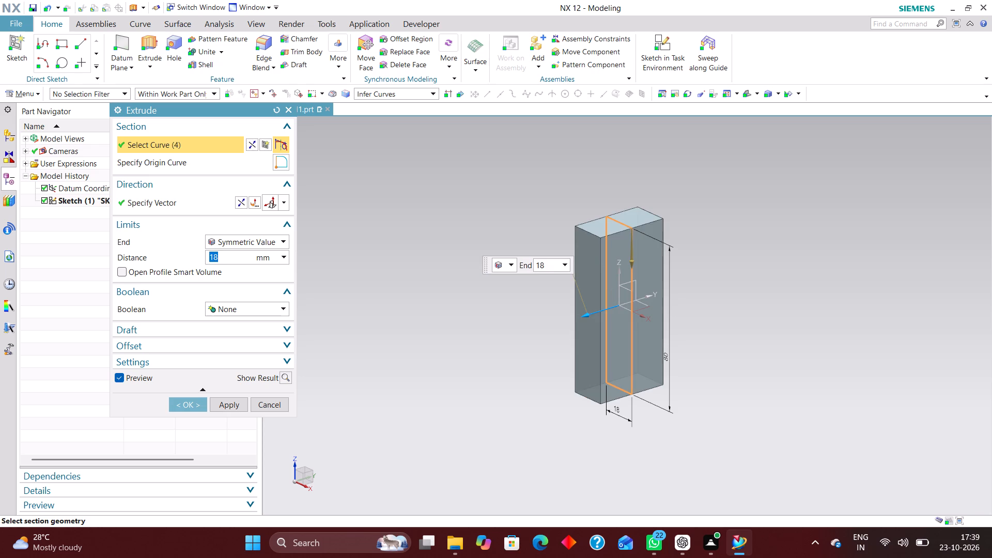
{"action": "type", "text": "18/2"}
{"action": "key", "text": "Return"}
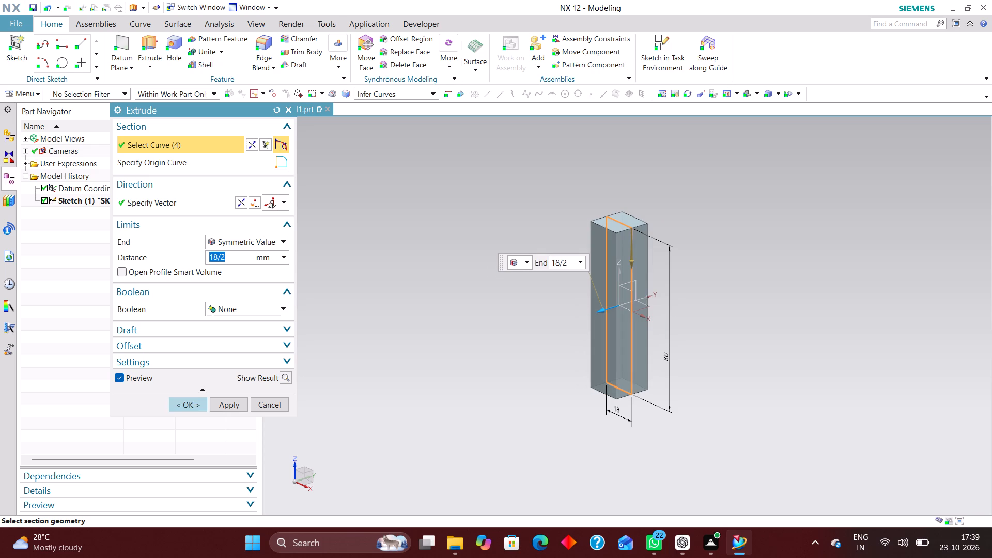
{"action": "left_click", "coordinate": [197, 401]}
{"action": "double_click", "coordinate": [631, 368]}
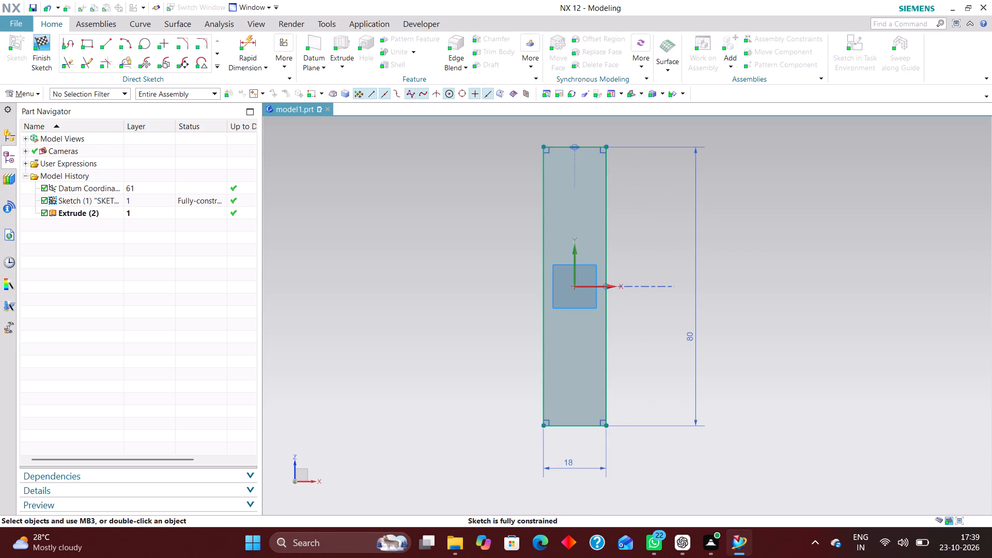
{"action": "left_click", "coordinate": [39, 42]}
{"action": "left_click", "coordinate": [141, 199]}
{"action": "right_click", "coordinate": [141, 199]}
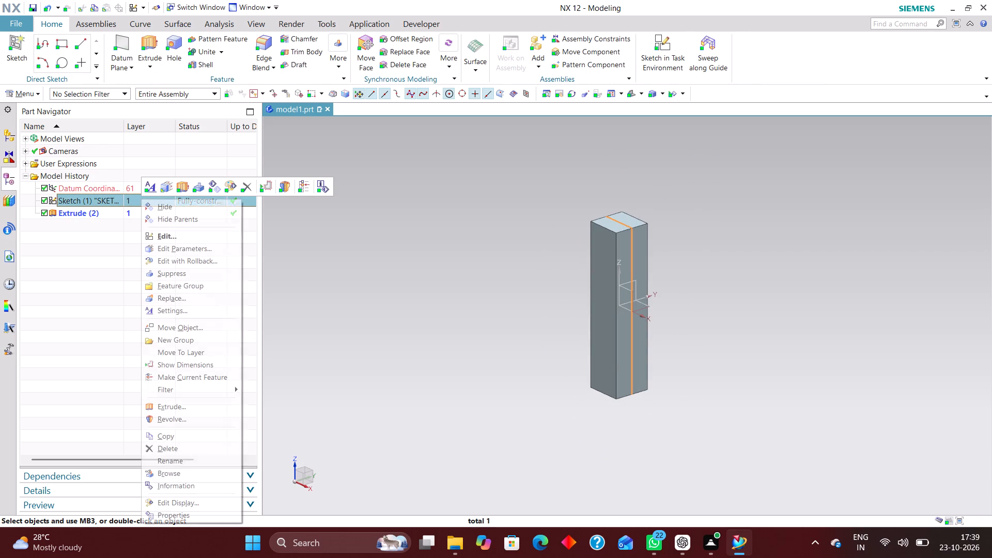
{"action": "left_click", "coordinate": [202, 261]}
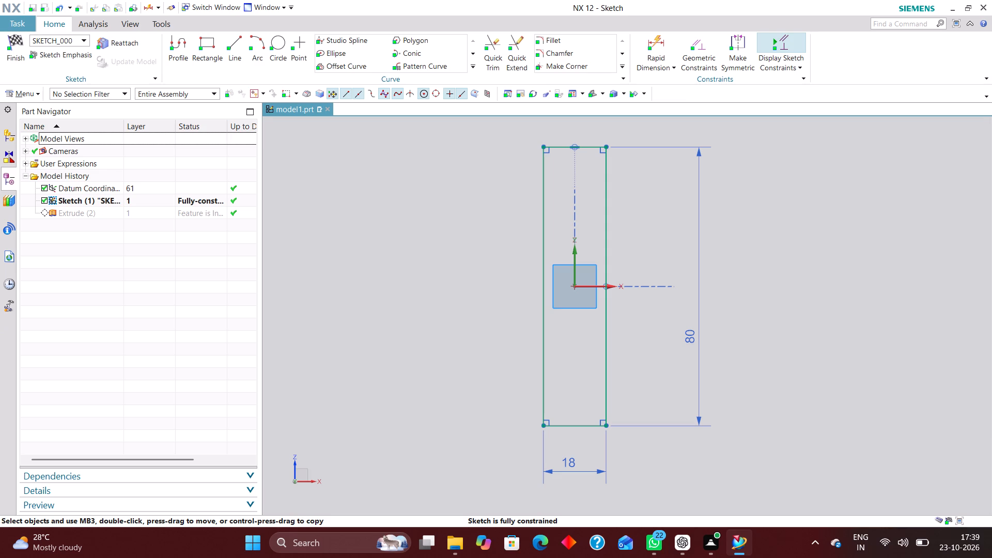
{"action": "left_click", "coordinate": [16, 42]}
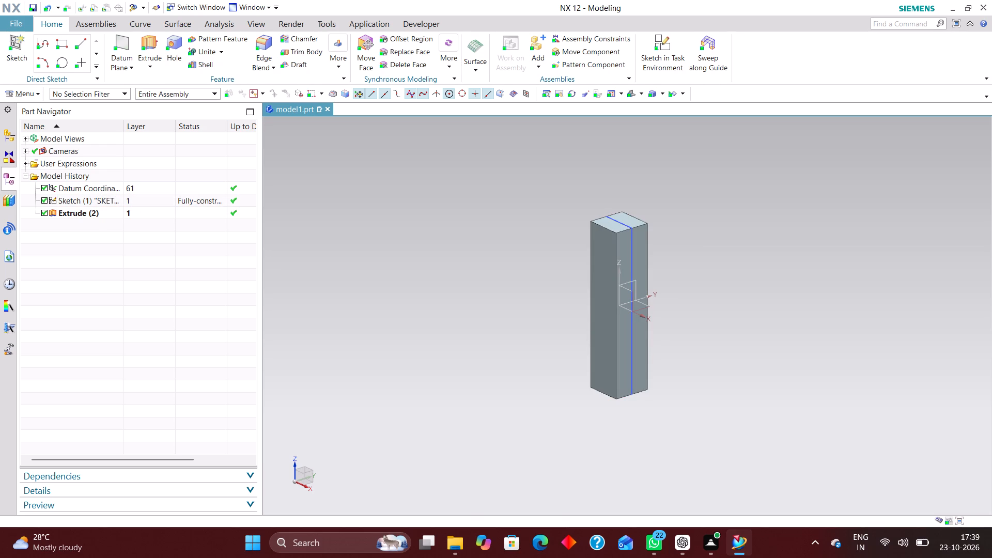
Delete the rectangle sketch together with the extrusion that depends on it.
{"action": "left_click", "coordinate": [158, 193]}
{"action": "left_click", "coordinate": [153, 198]}
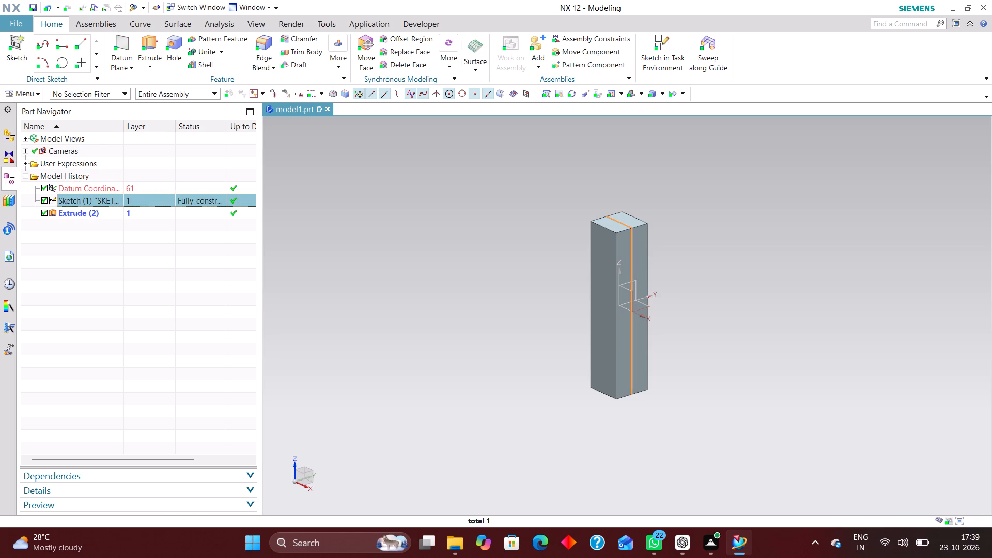
{"action": "right_click", "coordinate": [153, 198]}
{"action": "left_click", "coordinate": [260, 188]}
{"action": "left_click", "coordinate": [317, 156]}
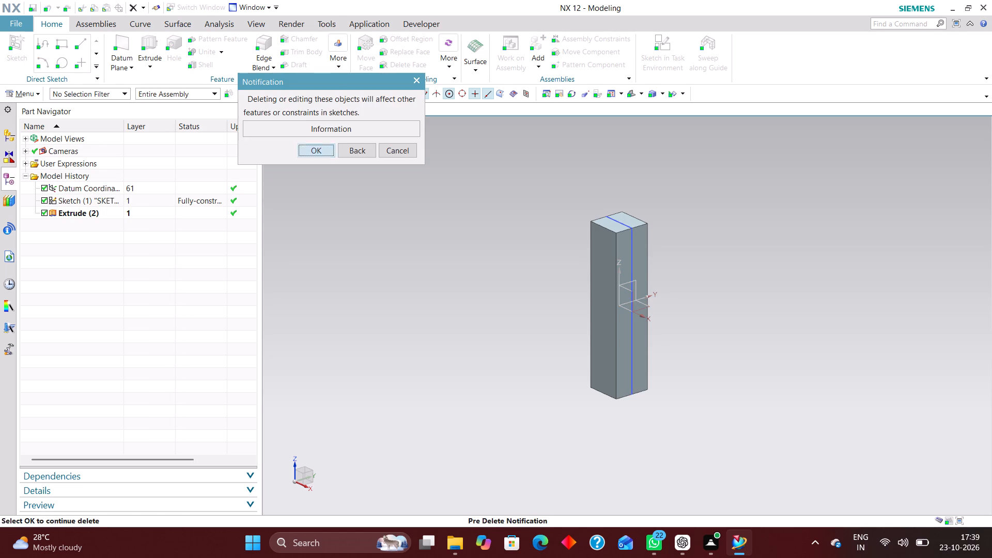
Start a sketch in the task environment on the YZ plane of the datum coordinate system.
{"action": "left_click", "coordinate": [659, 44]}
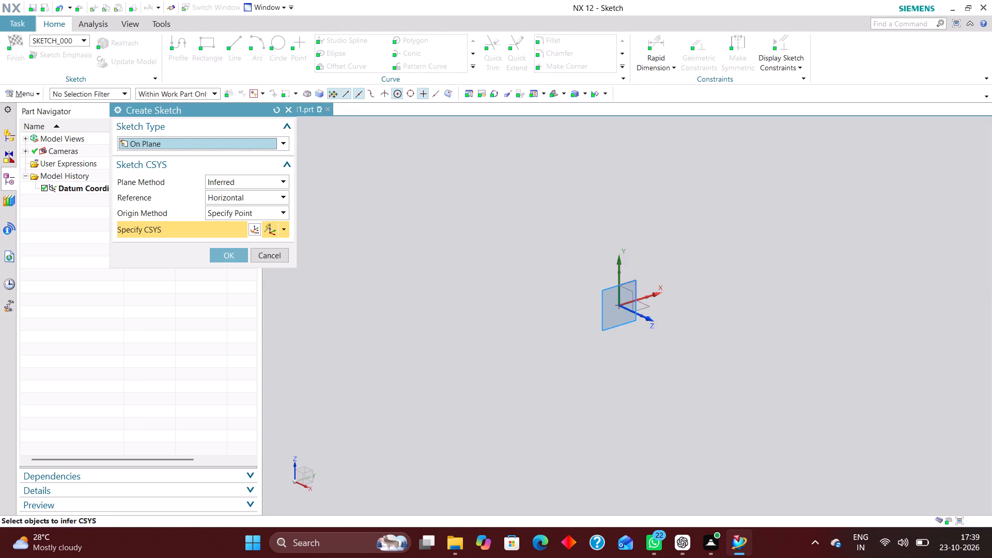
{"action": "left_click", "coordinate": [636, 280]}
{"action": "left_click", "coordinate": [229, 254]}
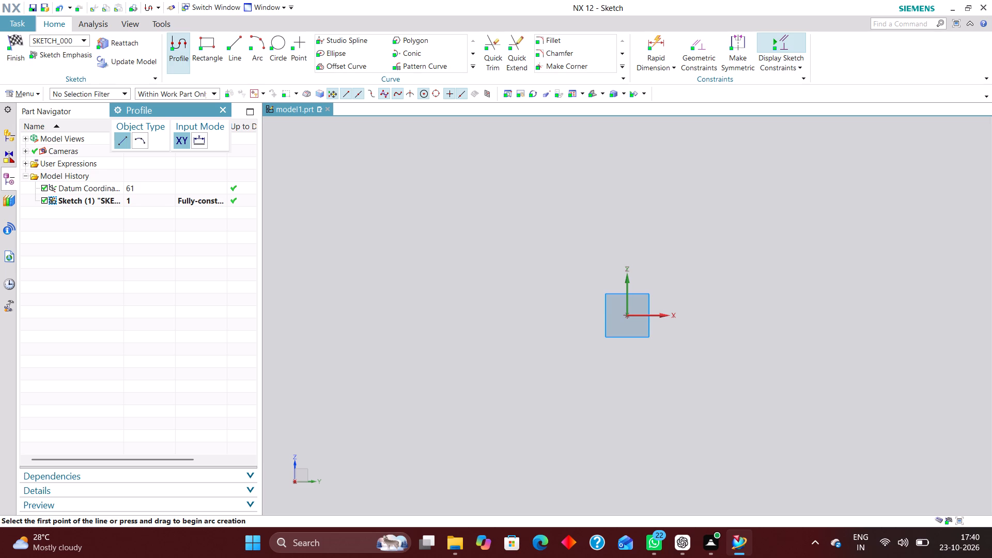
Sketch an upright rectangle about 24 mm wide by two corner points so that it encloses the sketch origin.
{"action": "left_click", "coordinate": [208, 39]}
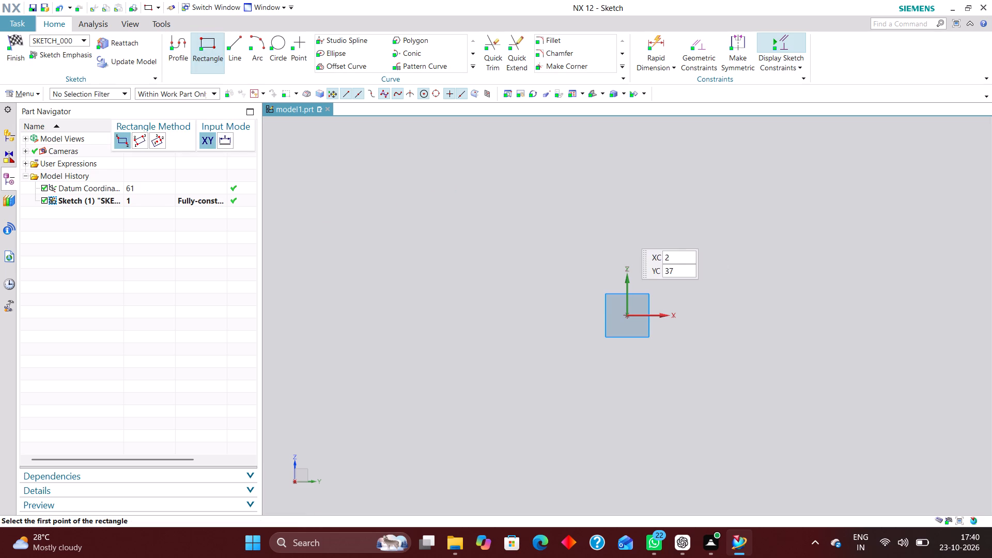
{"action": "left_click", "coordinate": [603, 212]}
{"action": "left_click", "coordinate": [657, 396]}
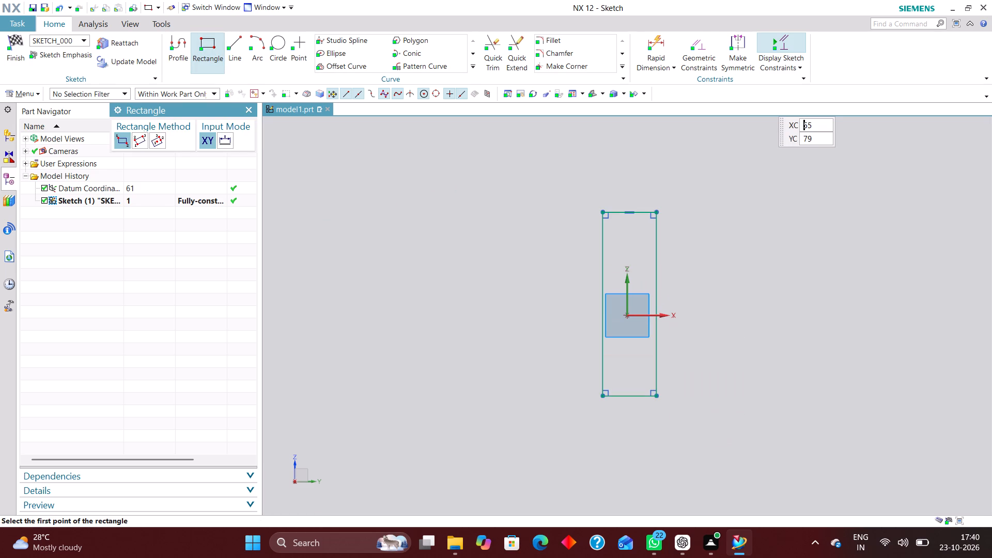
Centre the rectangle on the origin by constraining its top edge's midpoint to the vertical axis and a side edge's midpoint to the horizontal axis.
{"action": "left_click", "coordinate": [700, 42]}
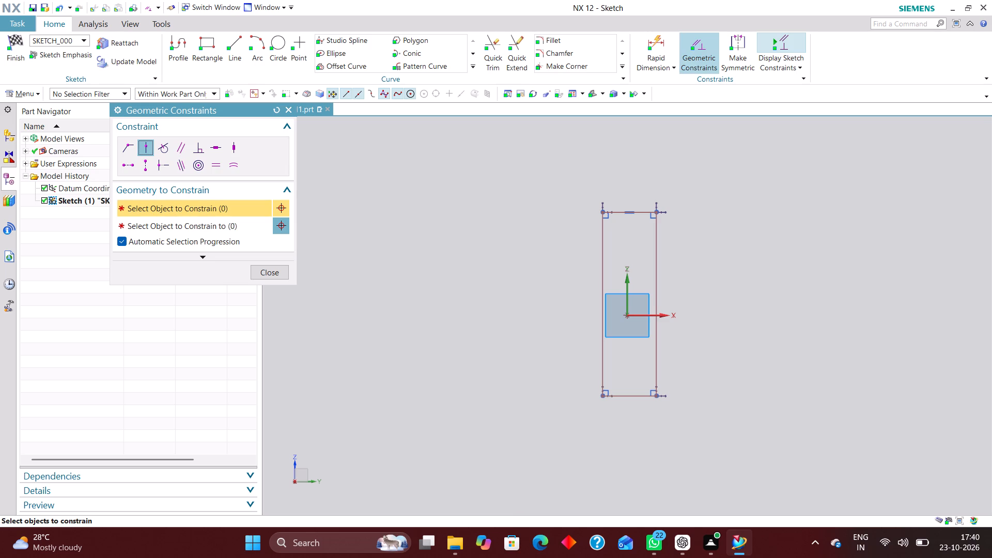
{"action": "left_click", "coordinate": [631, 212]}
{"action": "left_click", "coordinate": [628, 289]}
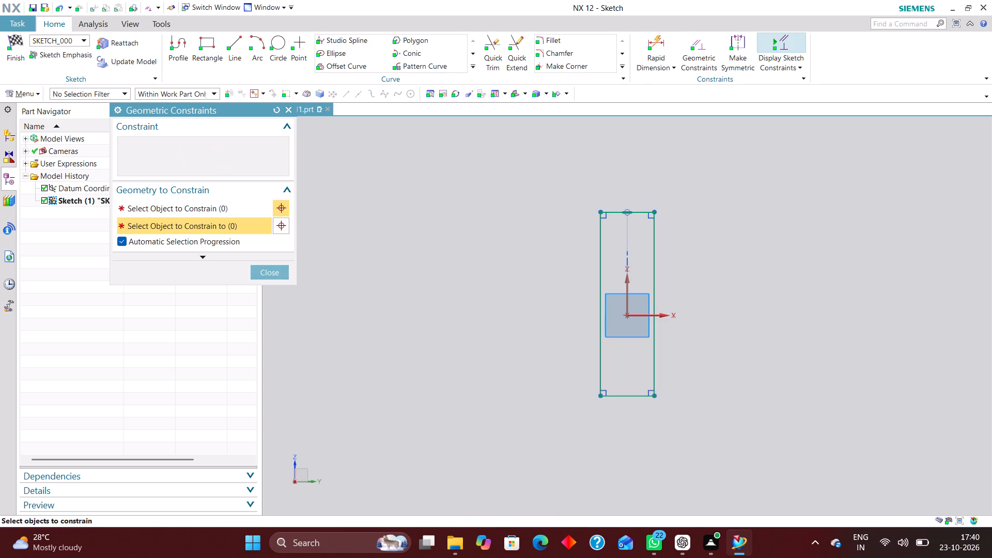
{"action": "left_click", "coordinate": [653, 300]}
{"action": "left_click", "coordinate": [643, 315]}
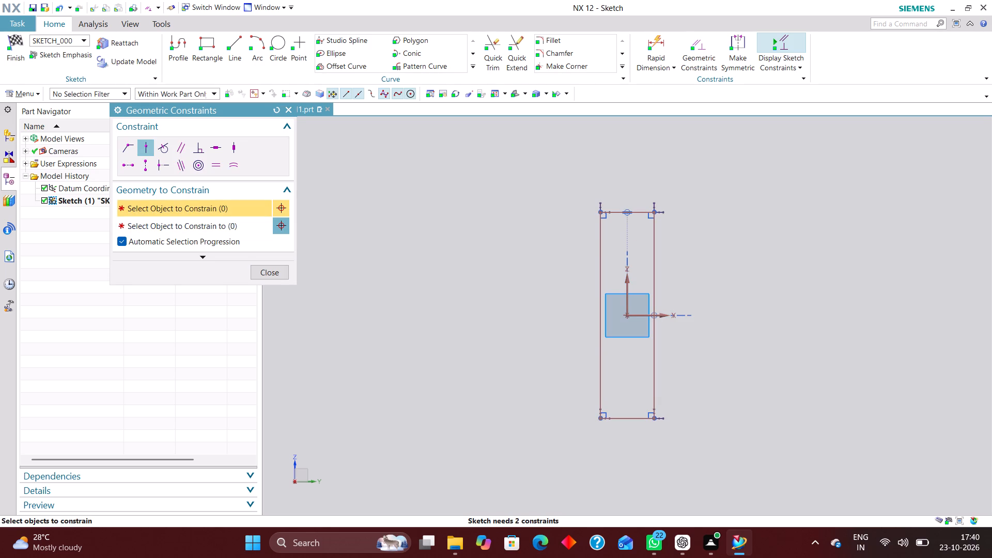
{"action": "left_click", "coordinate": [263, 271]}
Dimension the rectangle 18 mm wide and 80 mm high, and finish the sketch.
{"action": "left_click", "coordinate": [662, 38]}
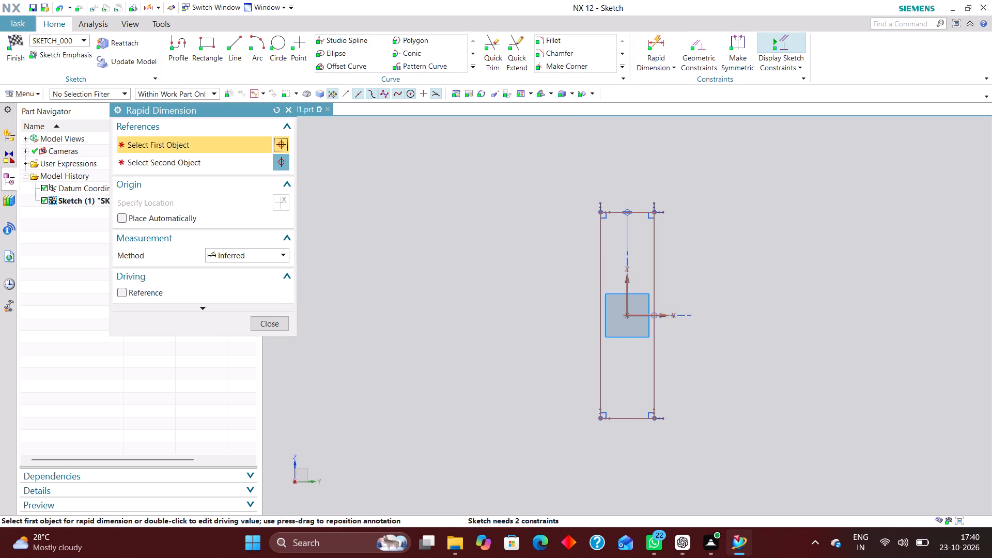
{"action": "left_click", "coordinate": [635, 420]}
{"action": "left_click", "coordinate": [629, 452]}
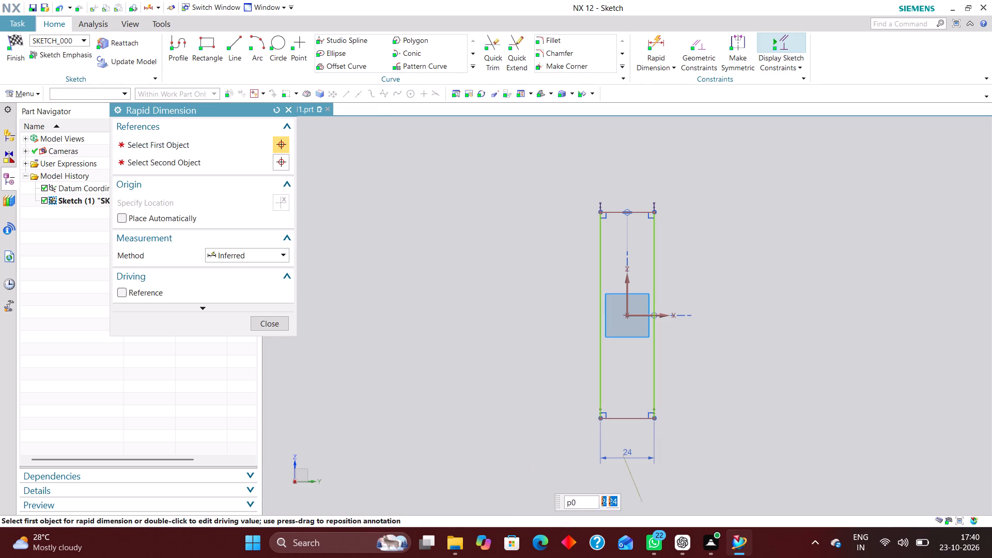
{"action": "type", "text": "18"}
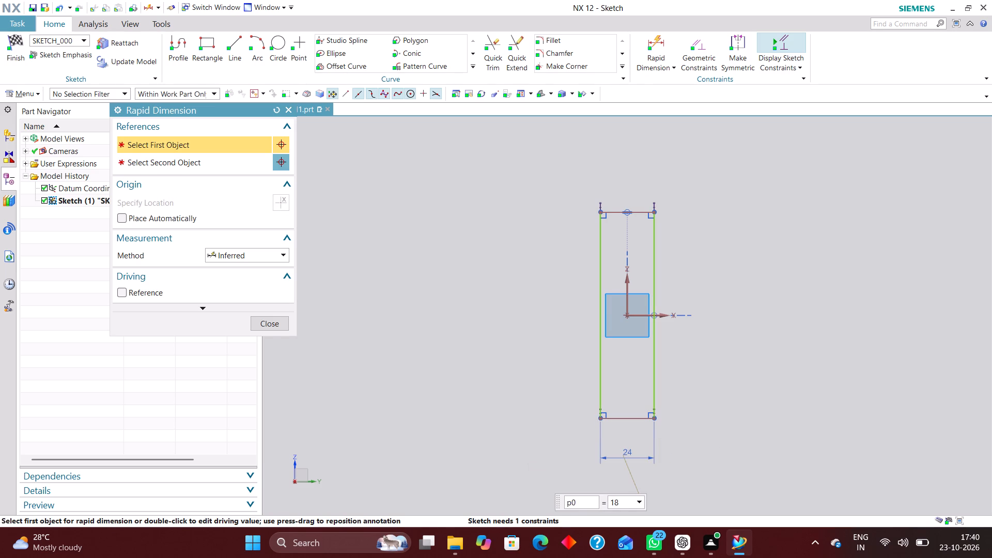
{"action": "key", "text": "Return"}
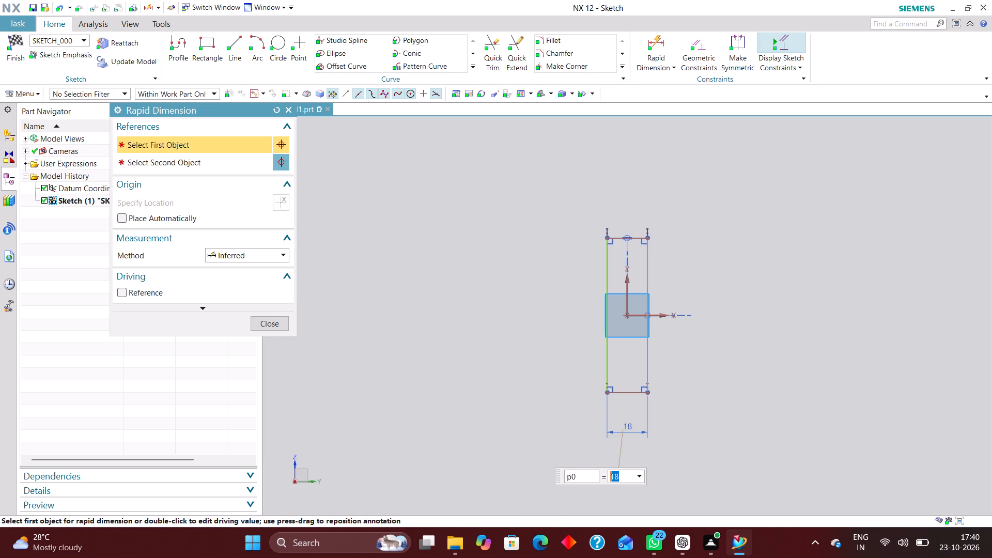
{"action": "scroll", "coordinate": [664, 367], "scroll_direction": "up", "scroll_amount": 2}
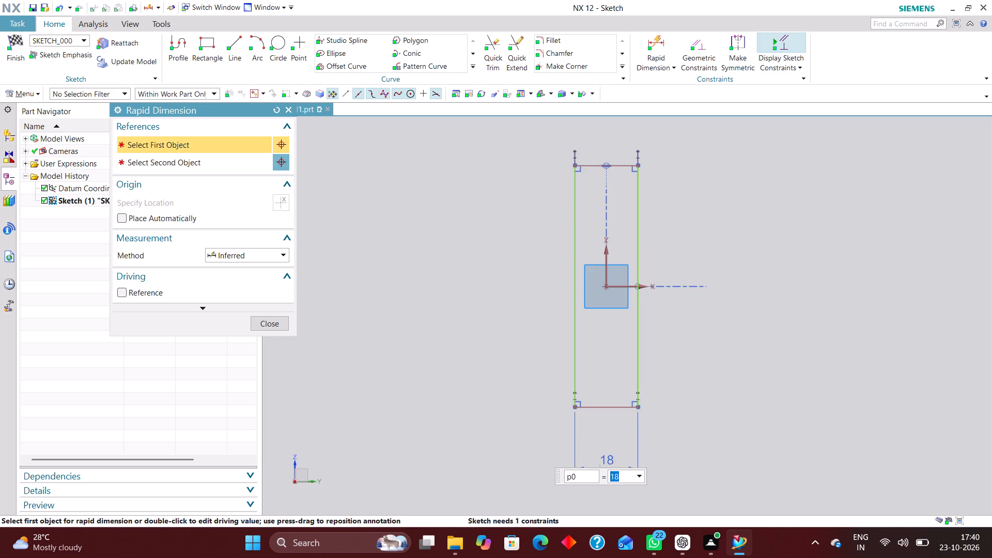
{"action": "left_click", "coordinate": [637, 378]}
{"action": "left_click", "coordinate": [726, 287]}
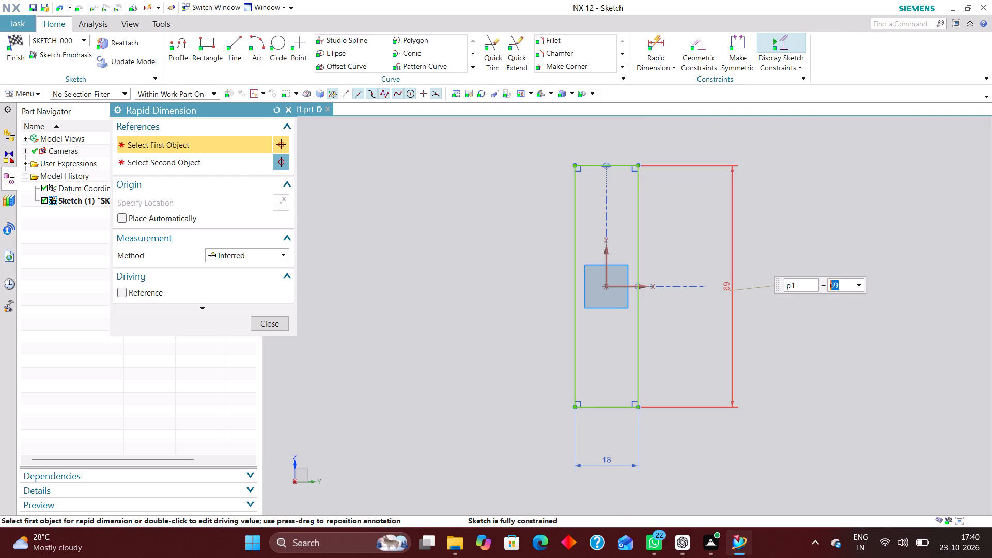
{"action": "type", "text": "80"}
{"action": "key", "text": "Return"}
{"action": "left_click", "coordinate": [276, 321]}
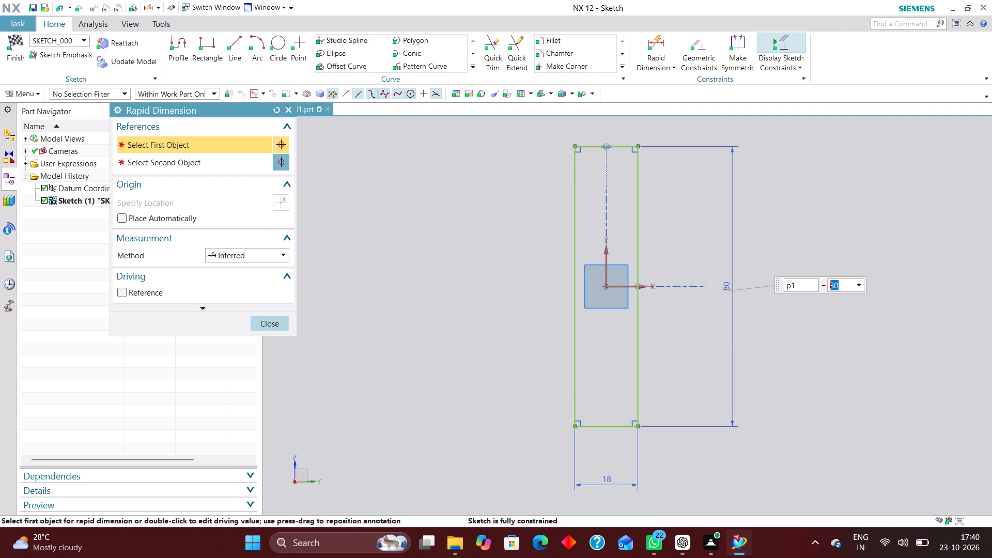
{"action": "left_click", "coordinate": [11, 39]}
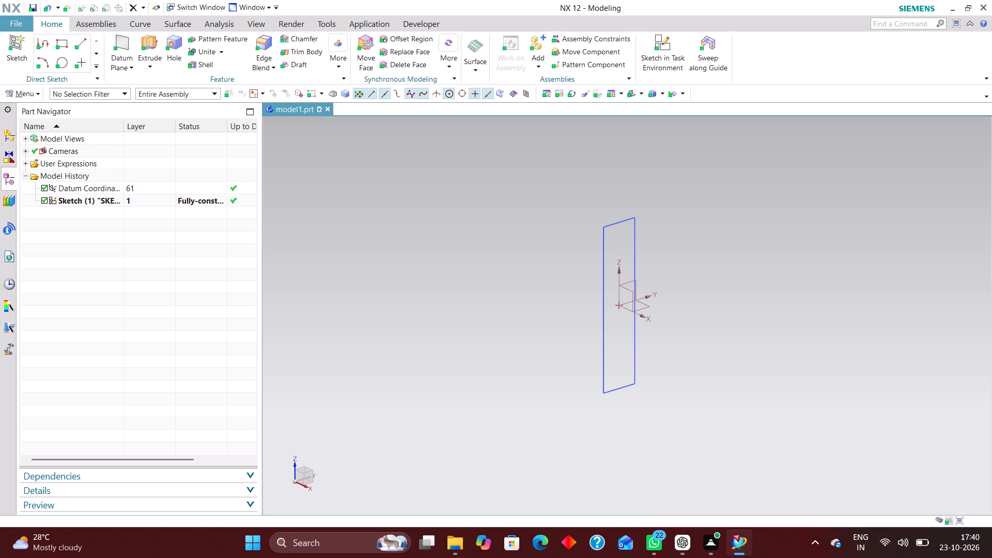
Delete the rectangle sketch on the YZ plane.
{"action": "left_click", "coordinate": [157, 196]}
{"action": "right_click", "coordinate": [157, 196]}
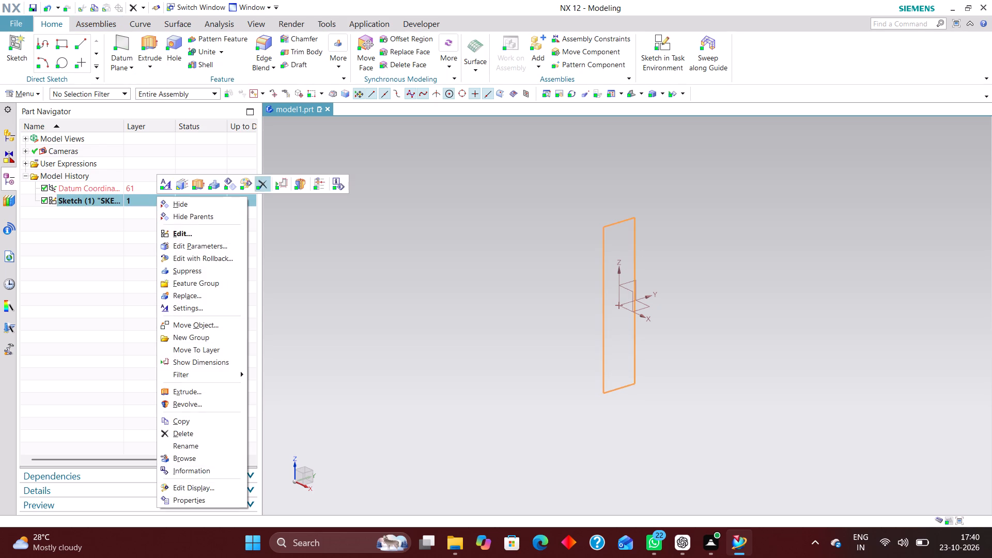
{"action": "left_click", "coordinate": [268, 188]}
Start a new sketch on the XZ datum plane in the sketch task environment.
{"action": "left_click", "coordinate": [667, 44]}
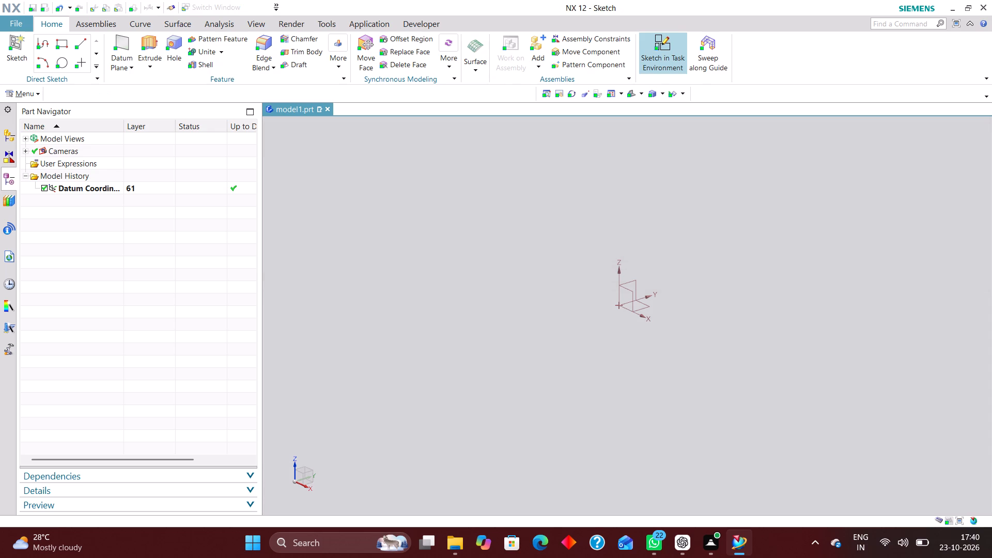
{"action": "left_click", "coordinate": [632, 292]}
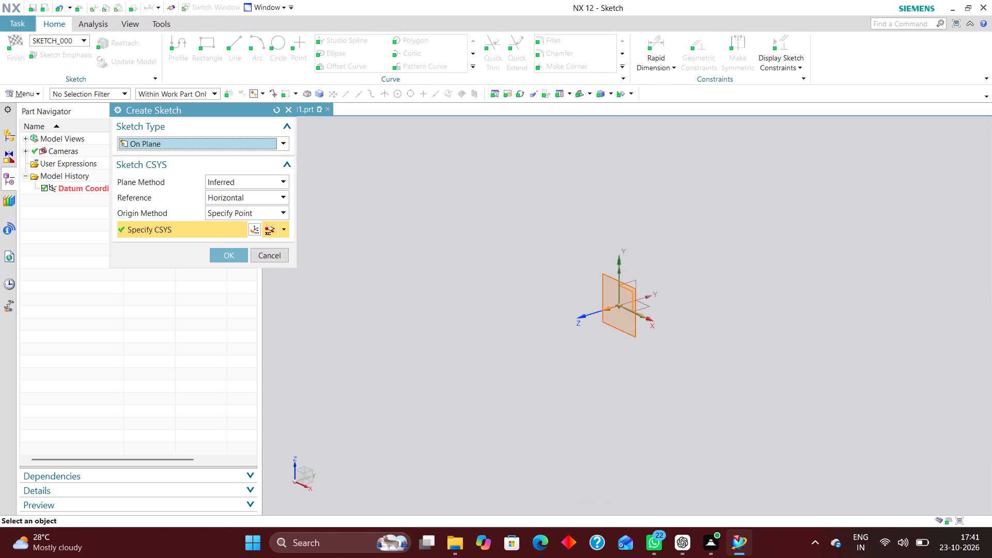
{"action": "left_click", "coordinate": [240, 255]}
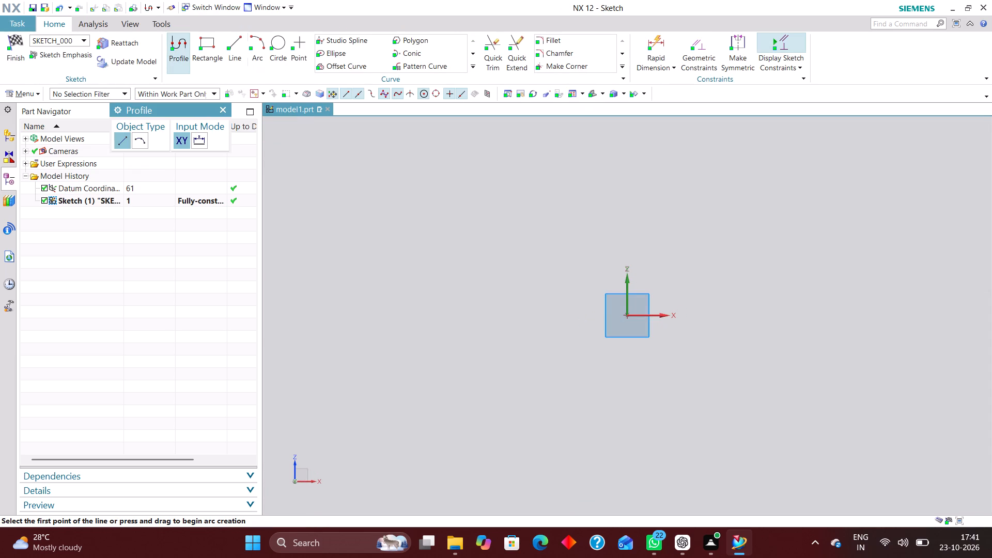
Sketch two separate vertical lines, one about 82 mm and one about 78 mm long, on opposite sides of the origin.
{"action": "left_click", "coordinate": [236, 48]}
{"action": "left_click", "coordinate": [507, 236]}
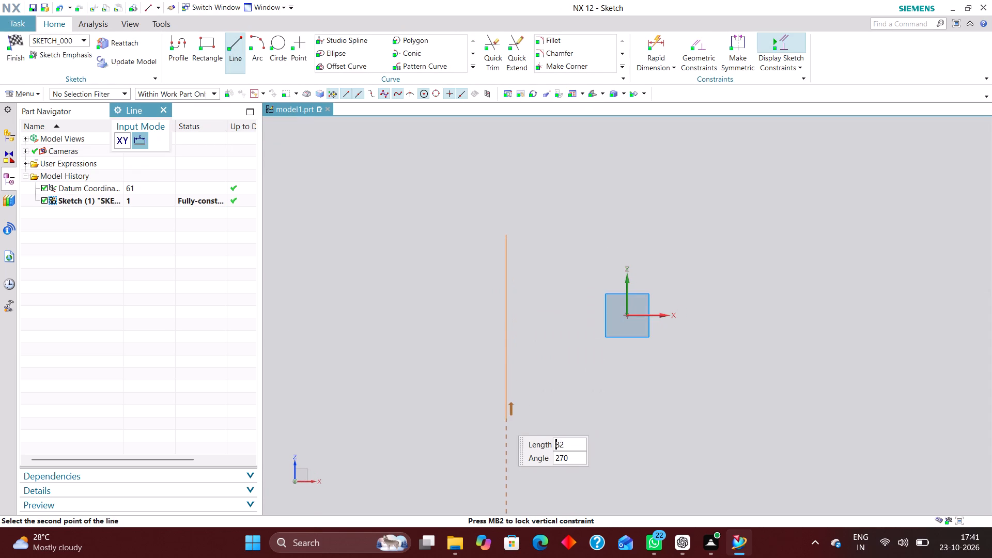
{"action": "left_click", "coordinate": [501, 419]}
{"action": "left_click", "coordinate": [749, 230]}
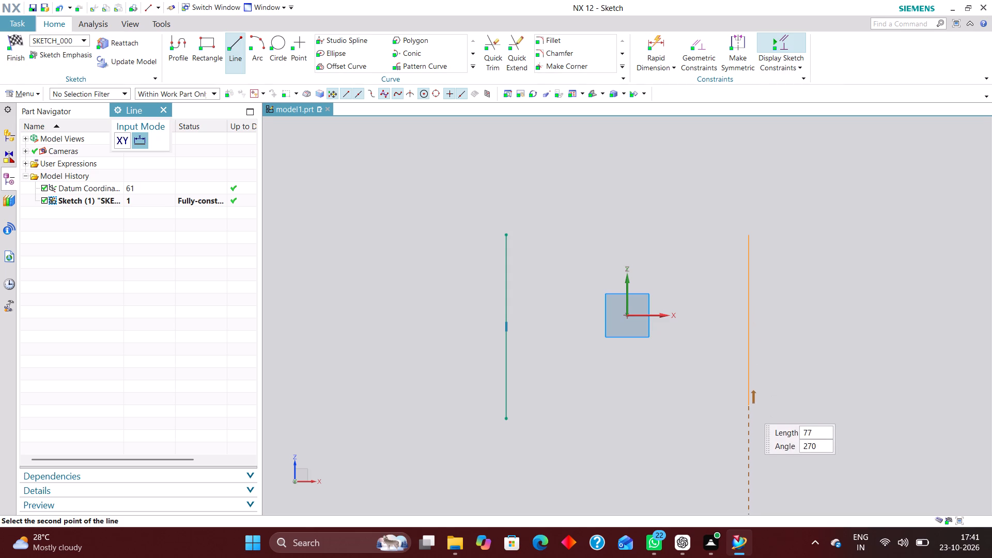
{"action": "left_click", "coordinate": [748, 409]}
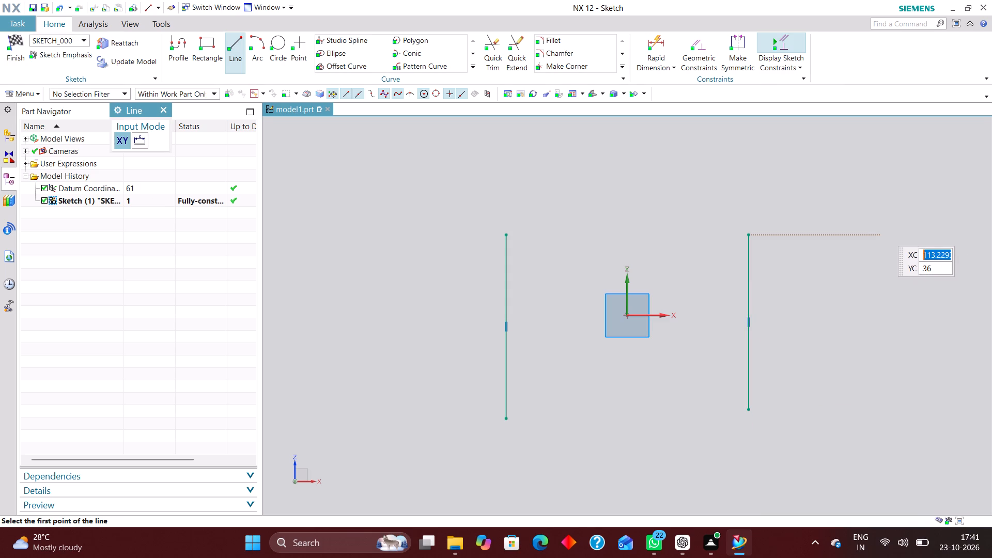
Constrain the midpoints of both vertical lines to lie on the horizontal X axis.
{"action": "left_click", "coordinate": [709, 46]}
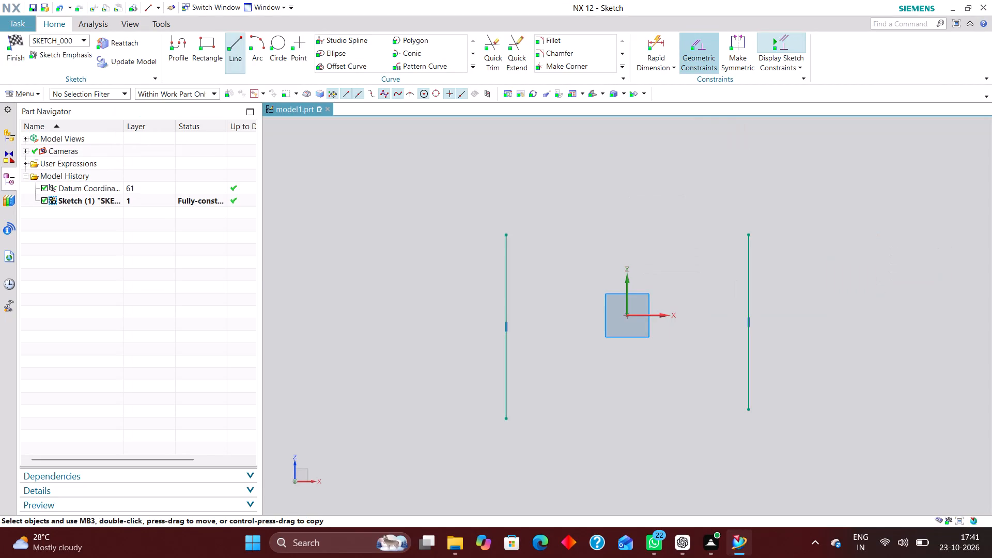
{"action": "left_click", "coordinate": [506, 327]}
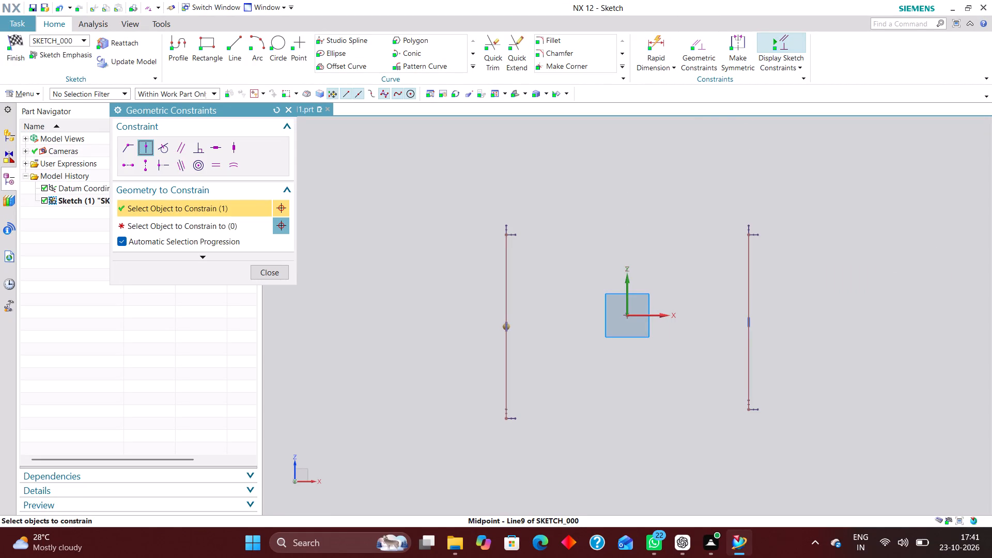
{"action": "left_click", "coordinate": [649, 317]}
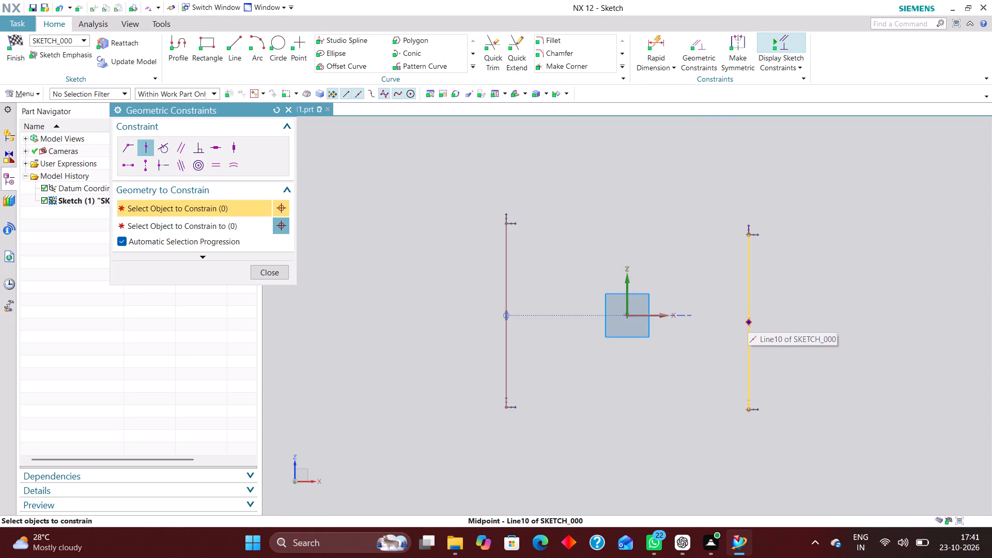
{"action": "left_click", "coordinate": [749, 322]}
{"action": "left_click", "coordinate": [659, 316]}
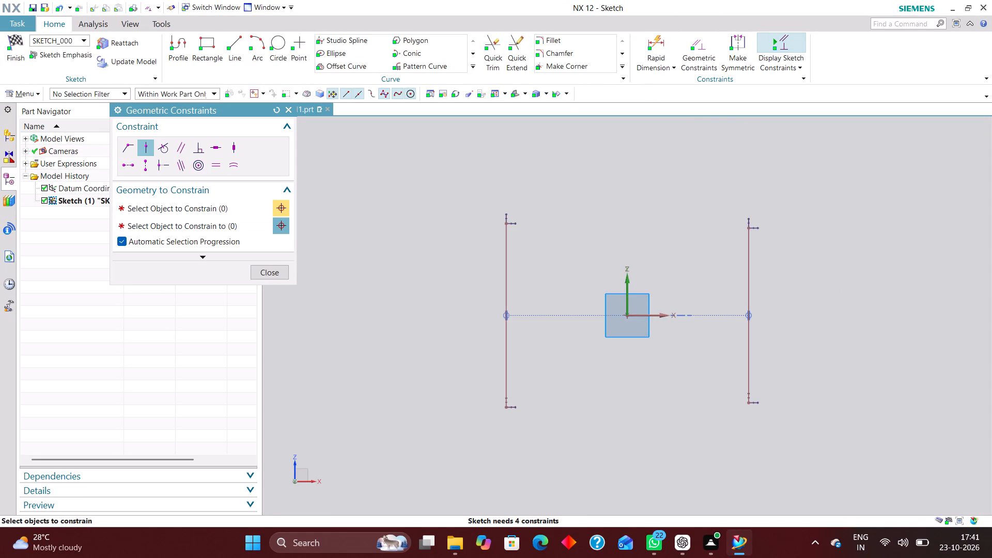
Dimension the right vertical line's length to 80 mm.
{"action": "left_click", "coordinate": [663, 44]}
{"action": "left_click", "coordinate": [747, 277]}
{"action": "left_click", "coordinate": [795, 292]}
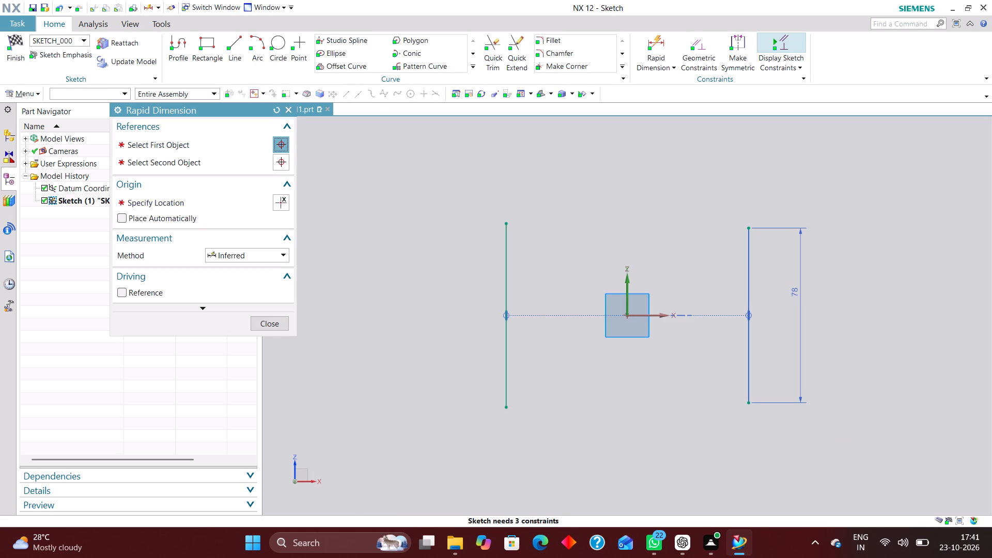
{"action": "type", "text": "80"}
{"action": "key", "text": "Return"}
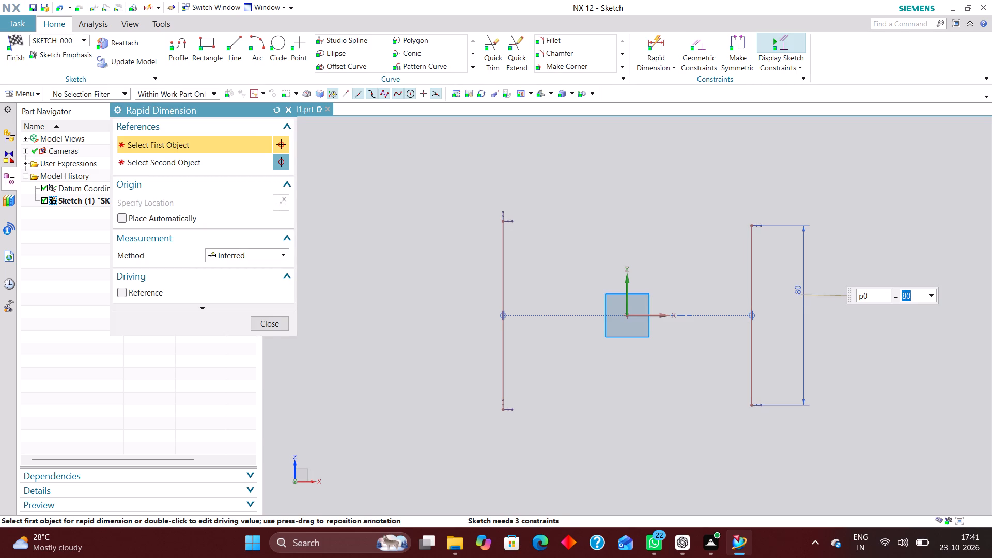
Apply an equal length constraint between the right and left vertical lines.
{"action": "left_click", "coordinate": [706, 48]}
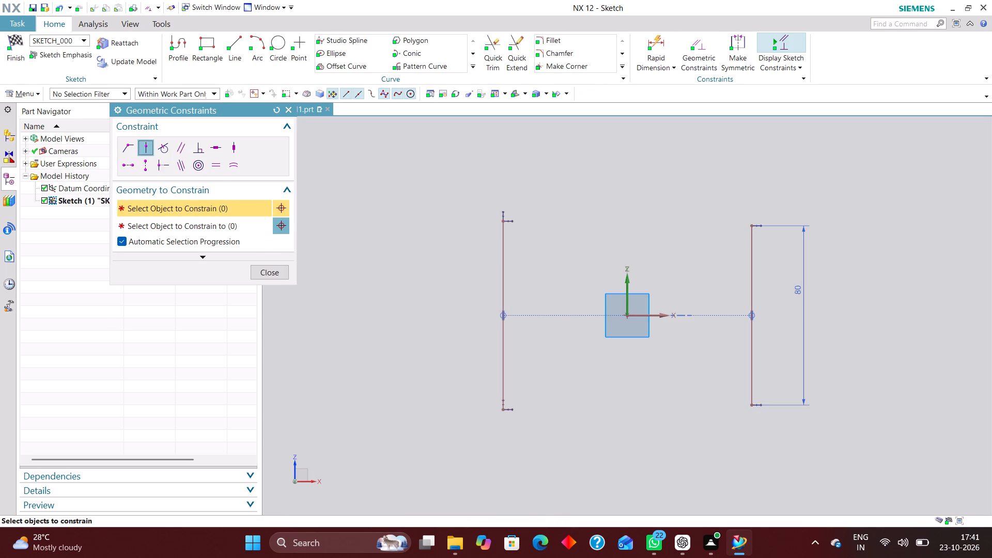
{"action": "left_click", "coordinate": [212, 164]}
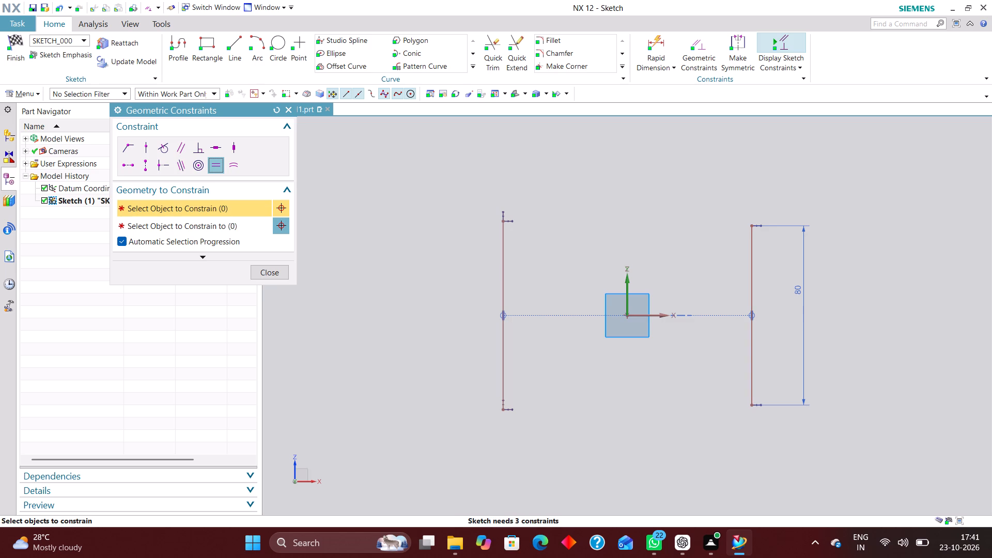
{"action": "left_click", "coordinate": [753, 276]}
{"action": "left_click", "coordinate": [502, 283]}
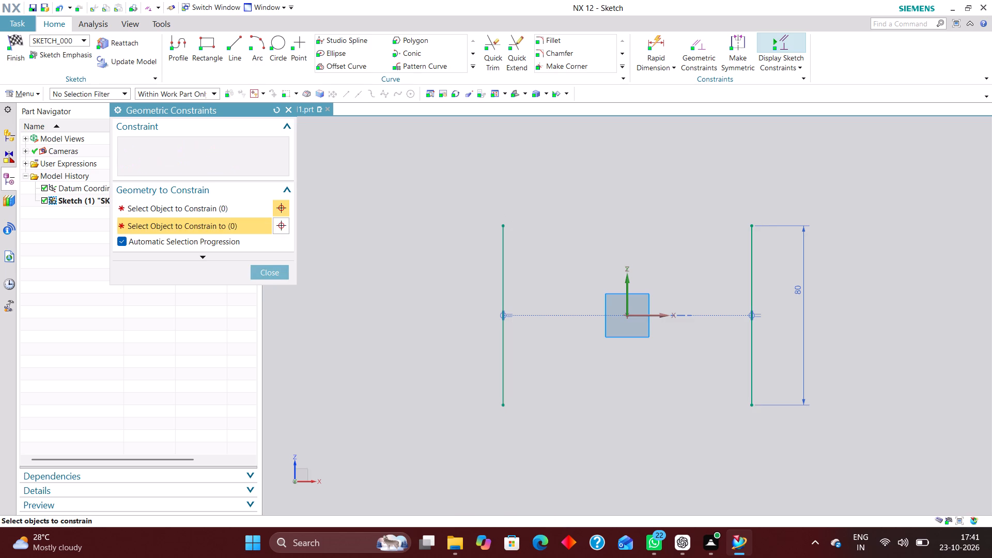
{"action": "left_click", "coordinate": [281, 276]}
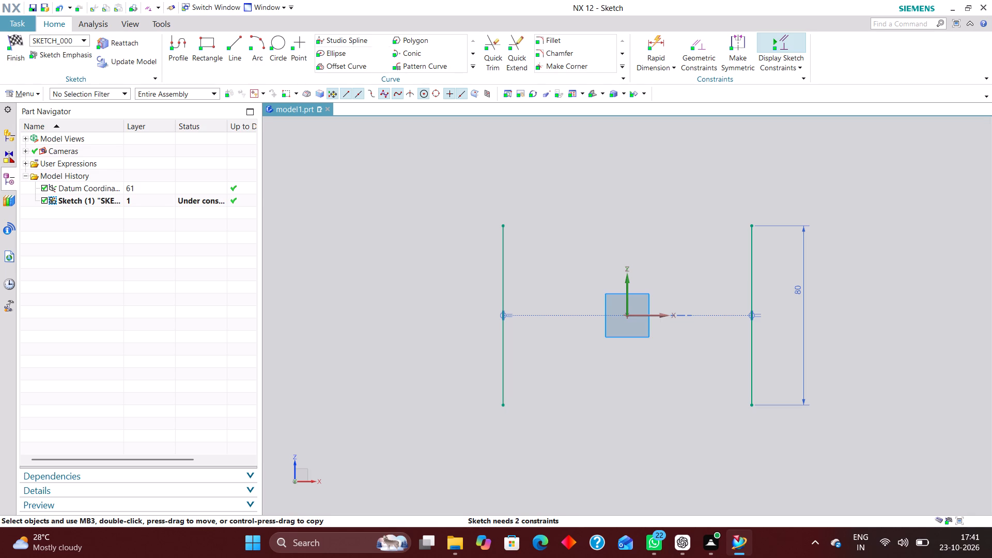
Sketch two similar-sized circles between the vertical lines, one each side of the Z axis, centred about 29 mm above the X axis.
{"action": "left_click", "coordinate": [279, 41]}
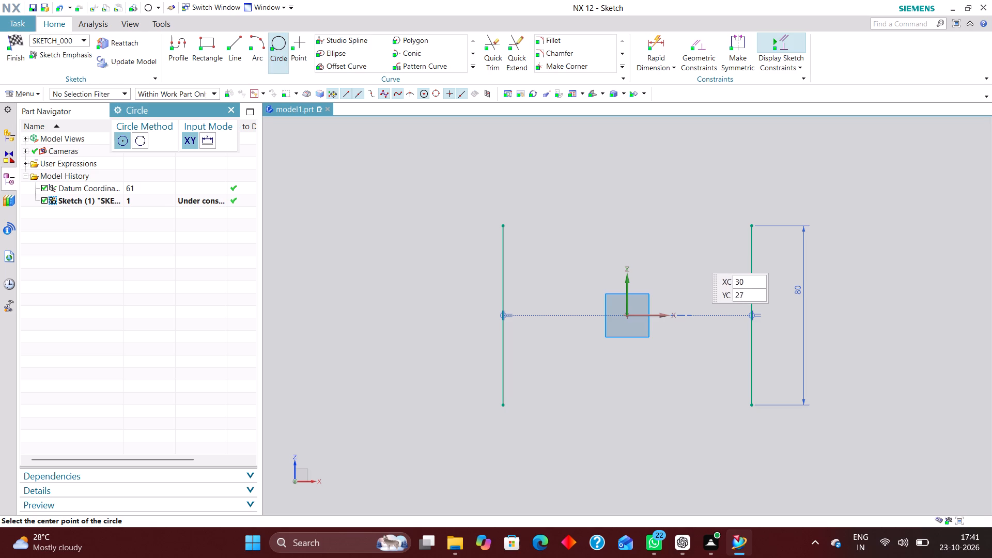
{"action": "left_click", "coordinate": [694, 251]}
{"action": "left_click", "coordinate": [708, 270]}
{"action": "left_click", "coordinate": [550, 250]}
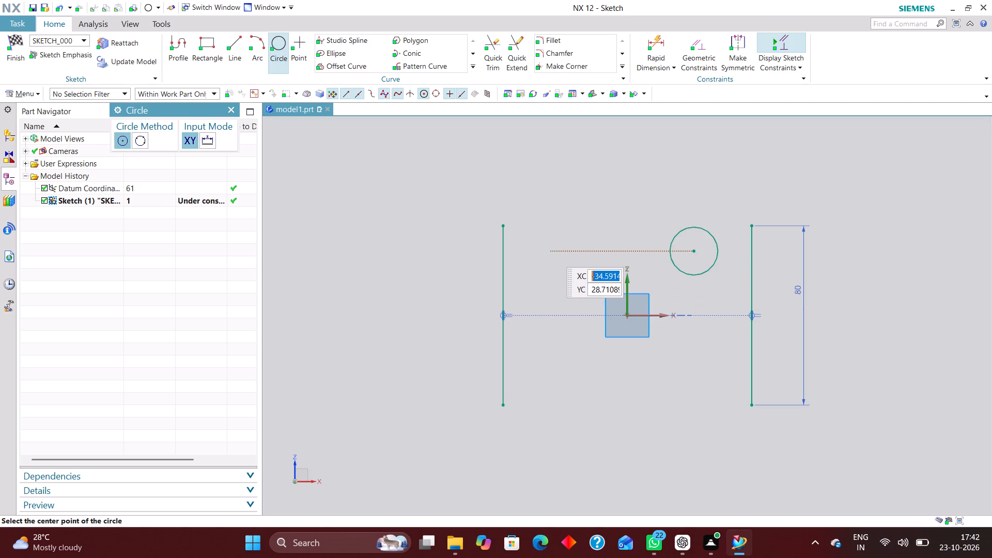
{"action": "left_click", "coordinate": [566, 268]}
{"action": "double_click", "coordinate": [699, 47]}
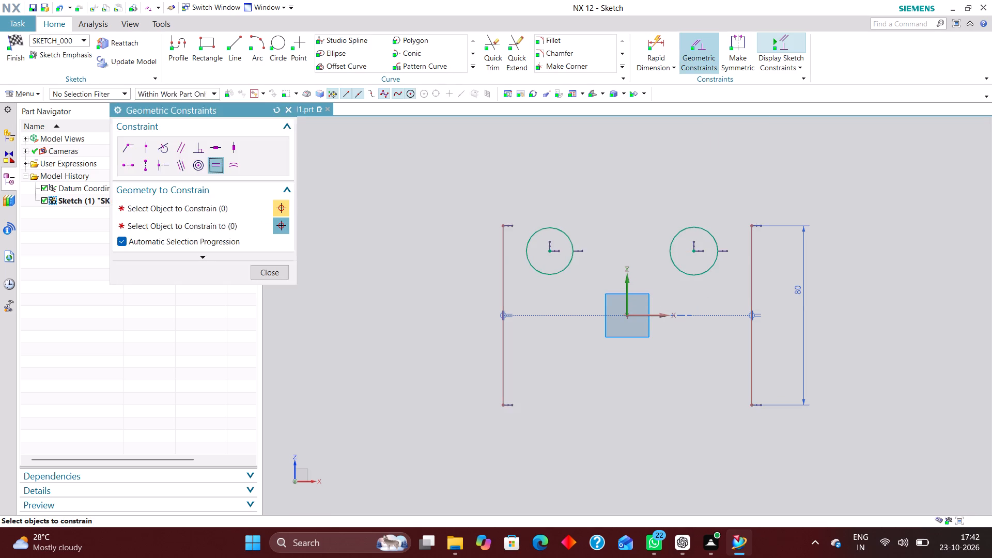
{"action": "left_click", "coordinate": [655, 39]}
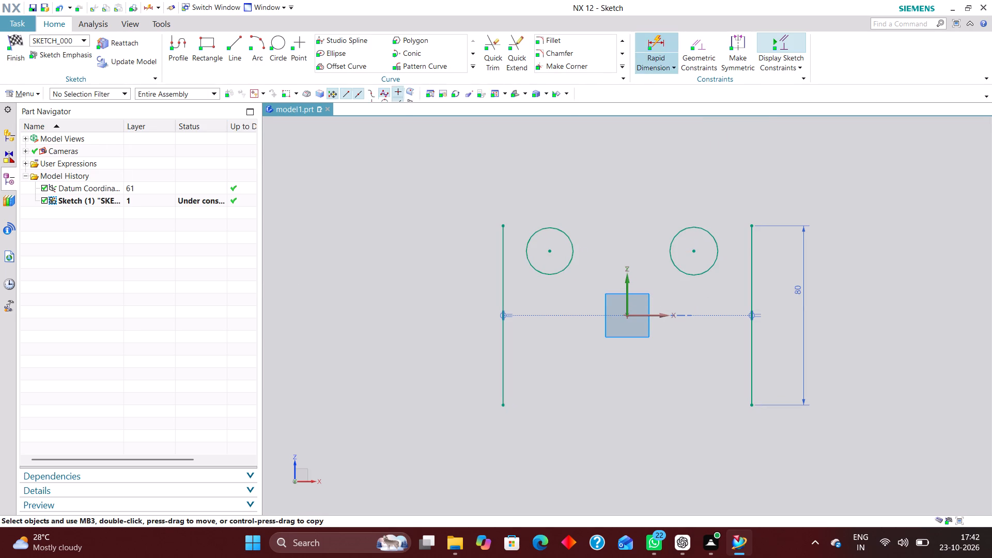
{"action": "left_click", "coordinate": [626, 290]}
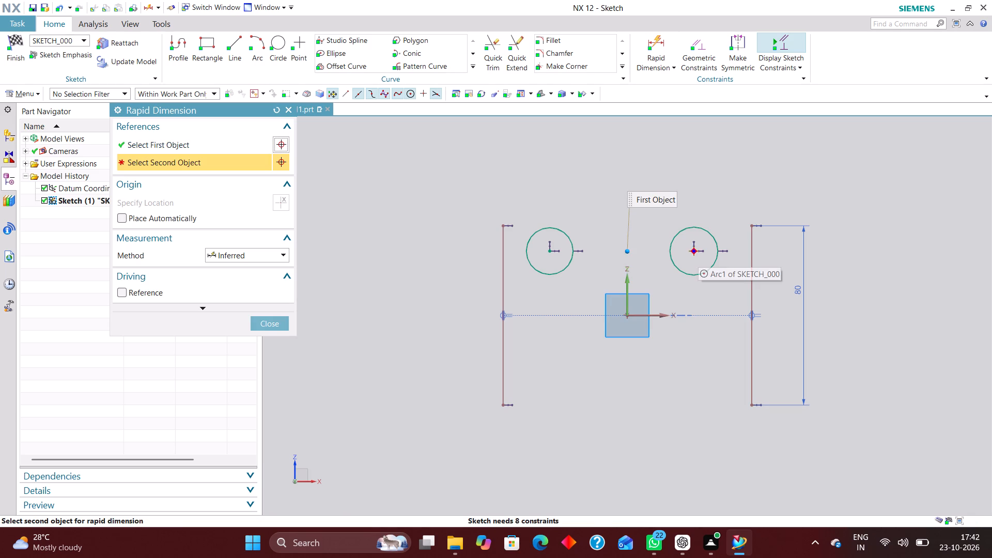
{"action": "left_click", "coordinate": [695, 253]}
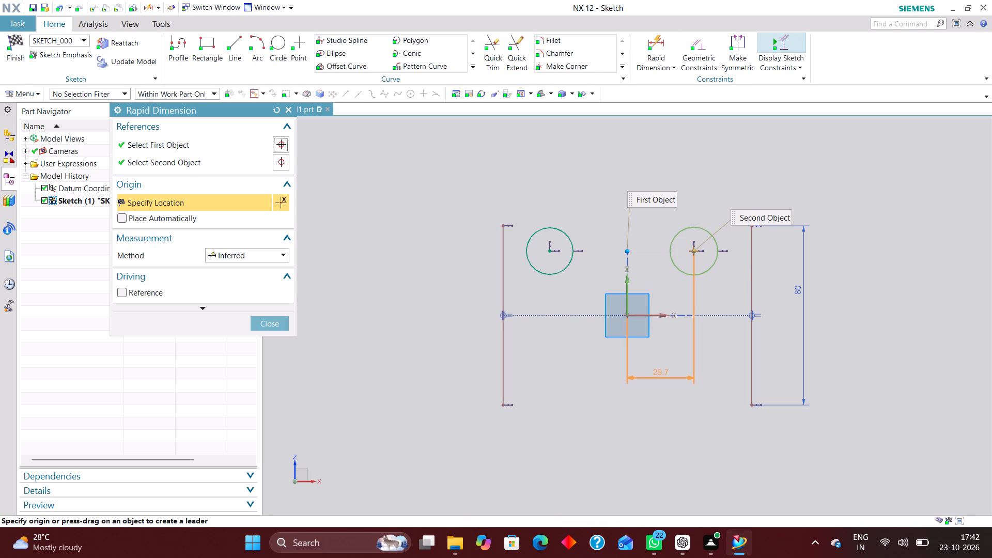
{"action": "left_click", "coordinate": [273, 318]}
Make the two circle centres symmetric about the vertical Z axis.
{"action": "left_click", "coordinate": [746, 38]}
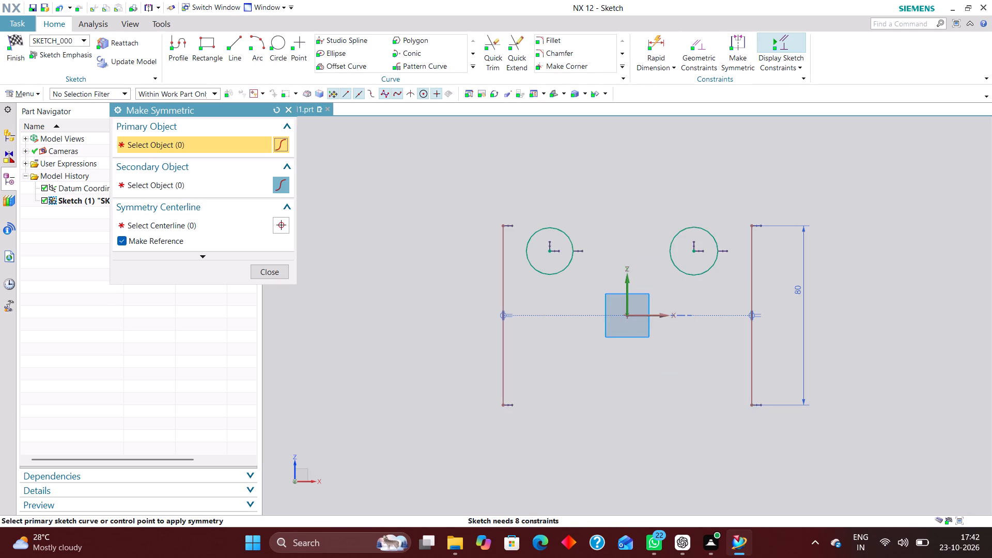
{"action": "left_click", "coordinate": [694, 252]}
{"action": "left_click", "coordinate": [548, 252]}
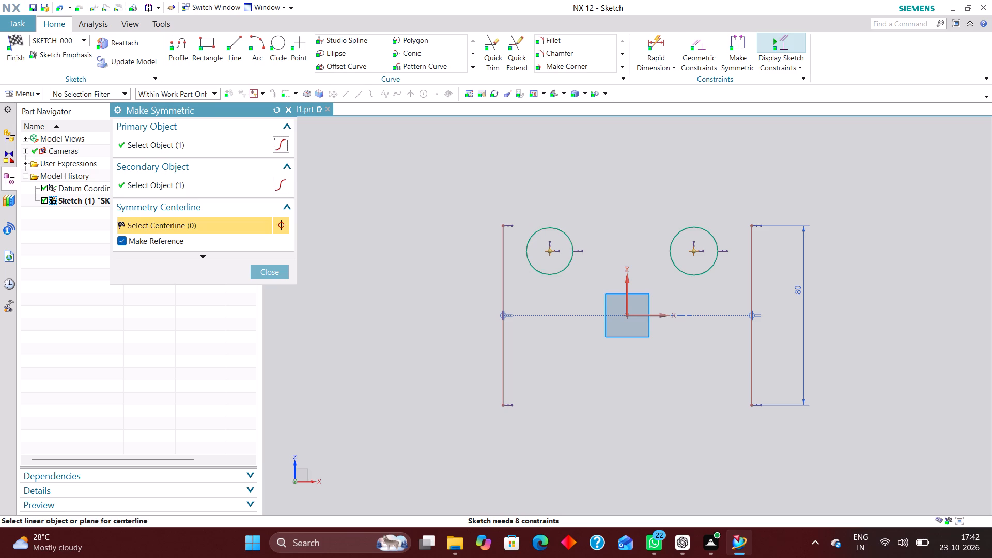
{"action": "left_click", "coordinate": [626, 287]}
Dimension the horizontal distance between the two circle centres to 52 mm.
{"action": "left_click", "coordinate": [659, 43]}
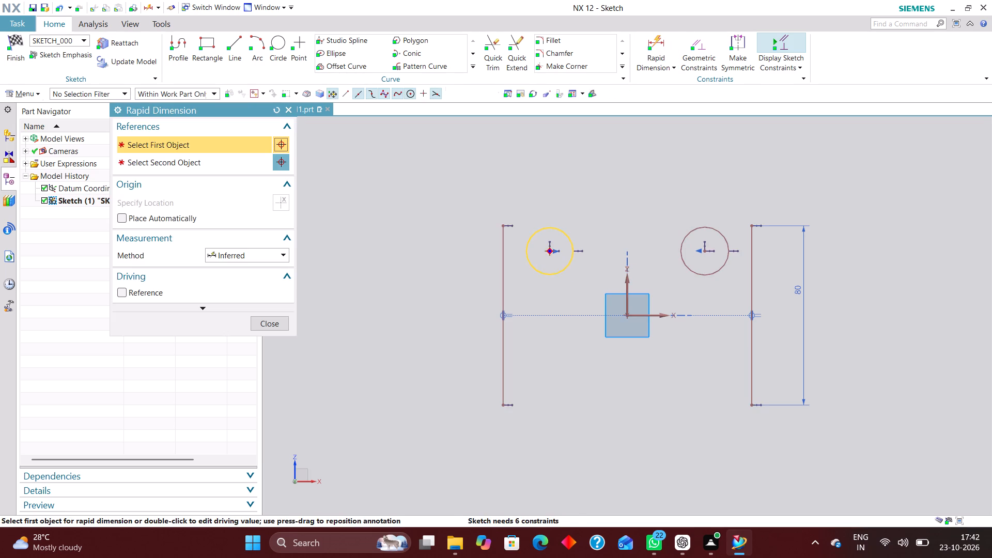
{"action": "left_click", "coordinate": [552, 252]}
{"action": "left_click", "coordinate": [701, 248]}
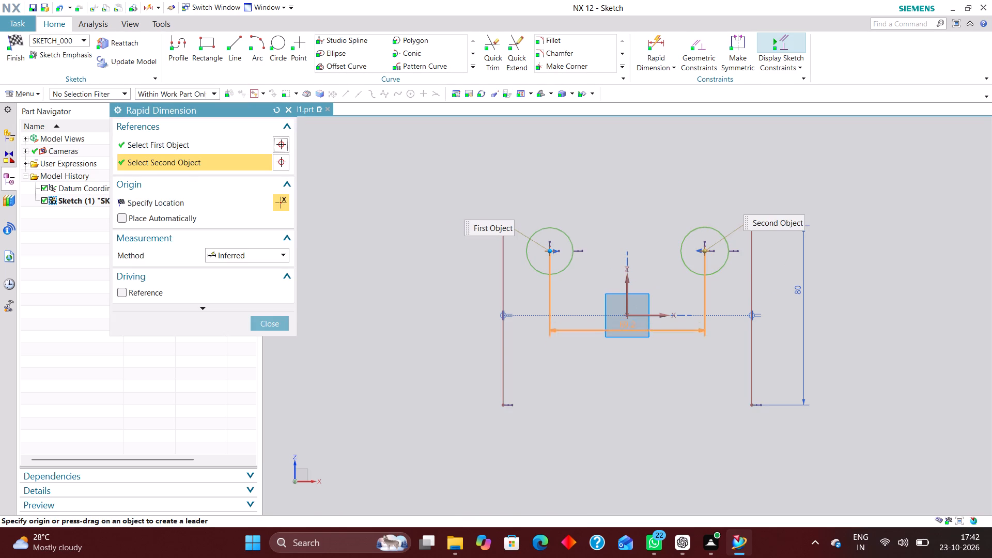
{"action": "left_click", "coordinate": [626, 357]}
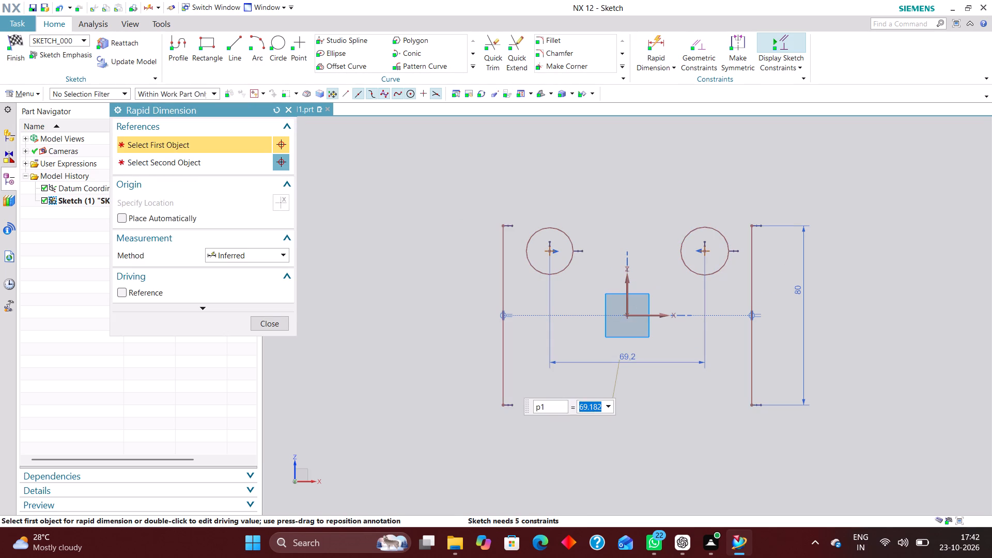
{"action": "type", "text": "52"}
{"action": "key", "text": "Return"}
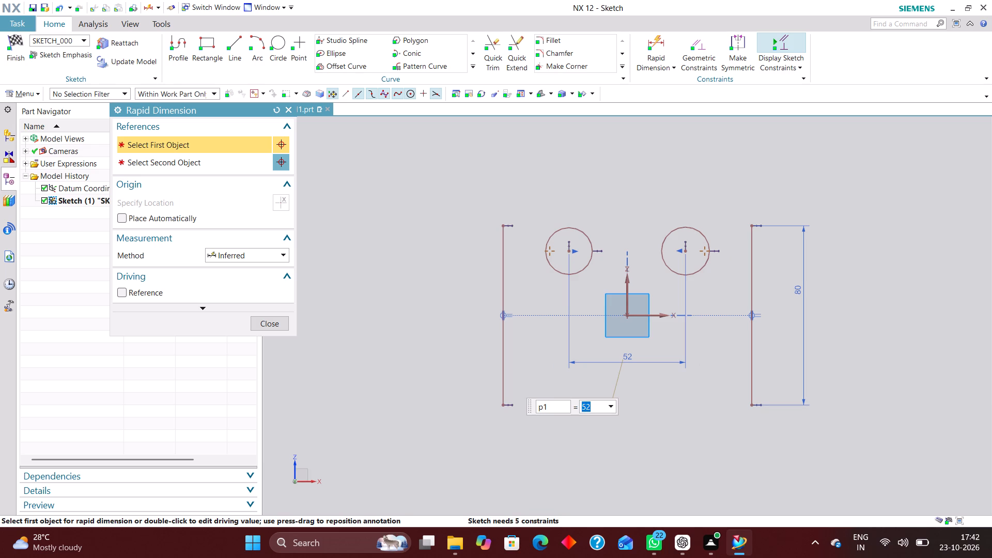
{"action": "left_click", "coordinate": [271, 323]}
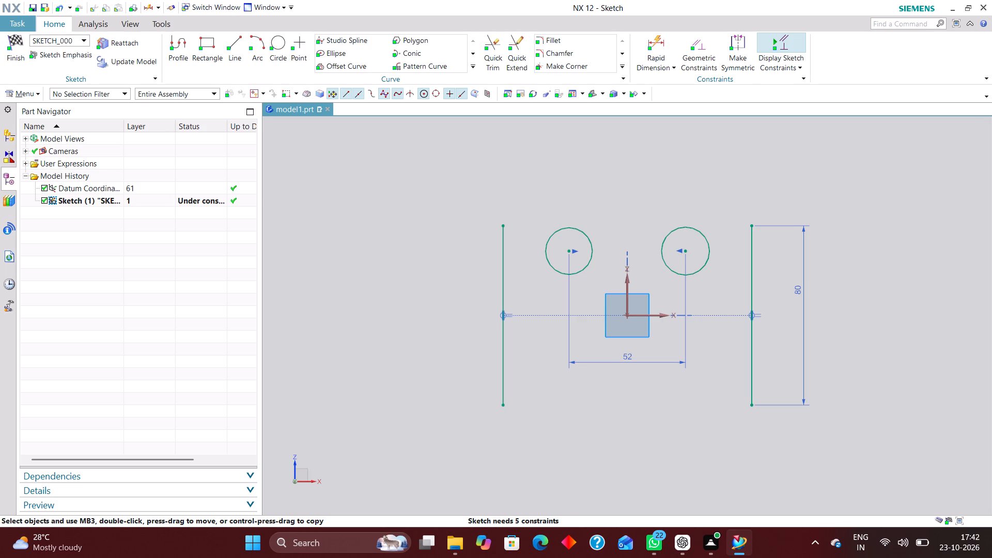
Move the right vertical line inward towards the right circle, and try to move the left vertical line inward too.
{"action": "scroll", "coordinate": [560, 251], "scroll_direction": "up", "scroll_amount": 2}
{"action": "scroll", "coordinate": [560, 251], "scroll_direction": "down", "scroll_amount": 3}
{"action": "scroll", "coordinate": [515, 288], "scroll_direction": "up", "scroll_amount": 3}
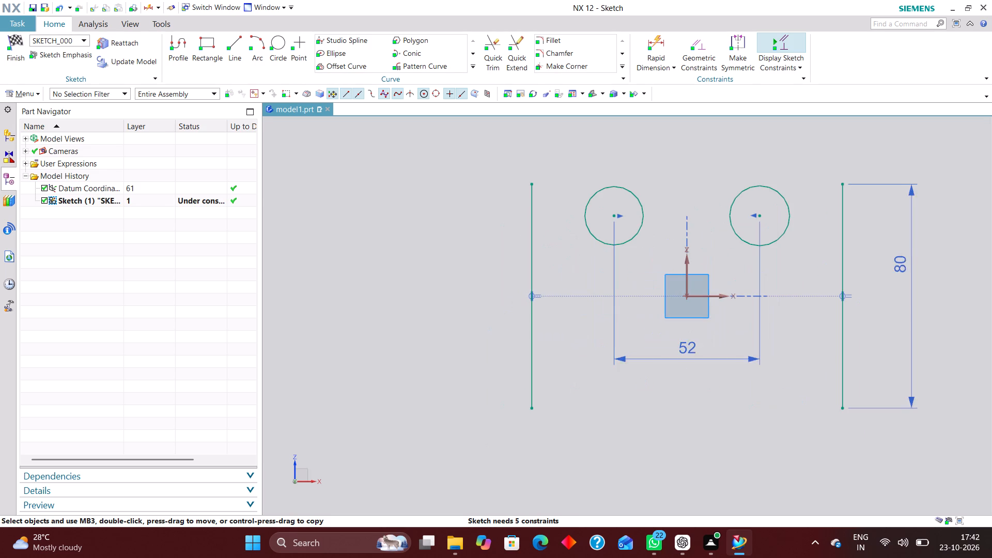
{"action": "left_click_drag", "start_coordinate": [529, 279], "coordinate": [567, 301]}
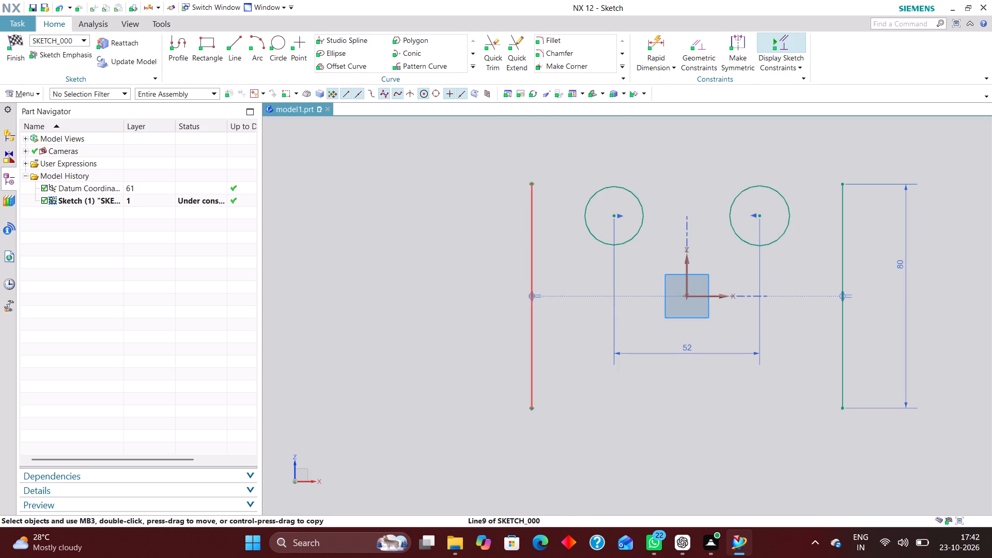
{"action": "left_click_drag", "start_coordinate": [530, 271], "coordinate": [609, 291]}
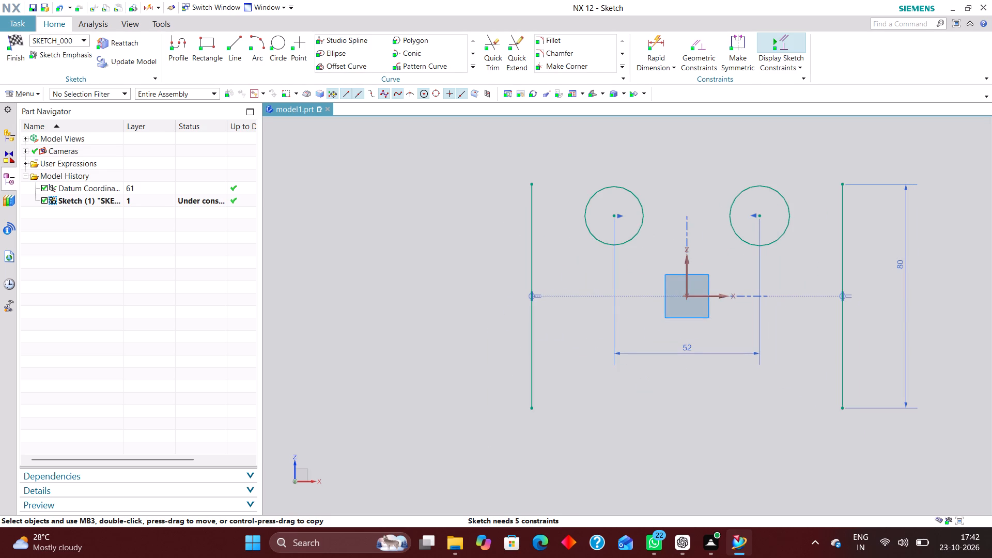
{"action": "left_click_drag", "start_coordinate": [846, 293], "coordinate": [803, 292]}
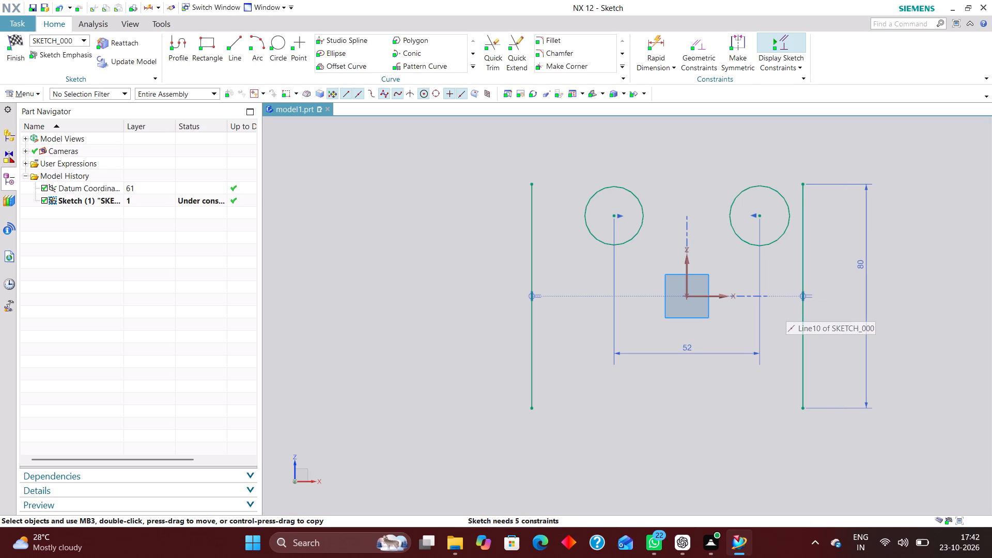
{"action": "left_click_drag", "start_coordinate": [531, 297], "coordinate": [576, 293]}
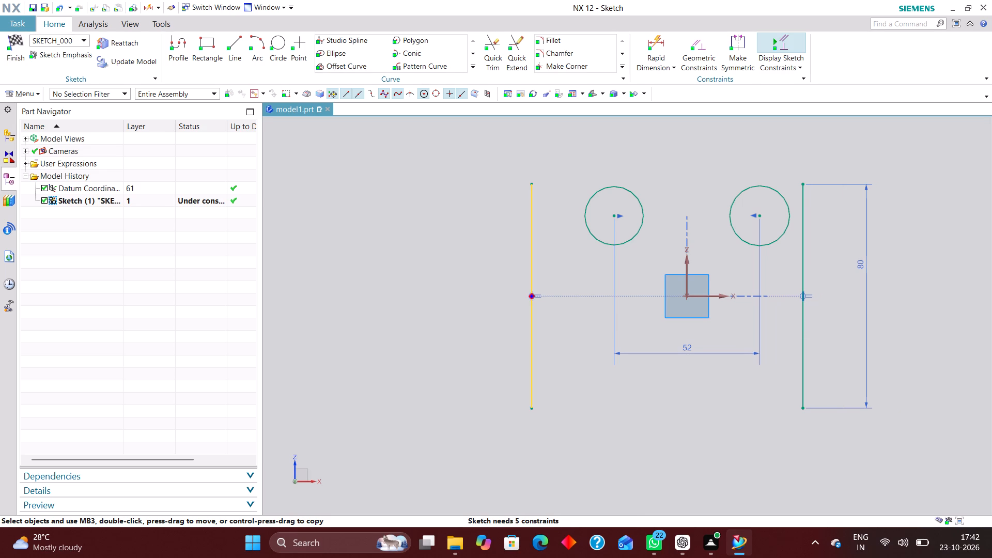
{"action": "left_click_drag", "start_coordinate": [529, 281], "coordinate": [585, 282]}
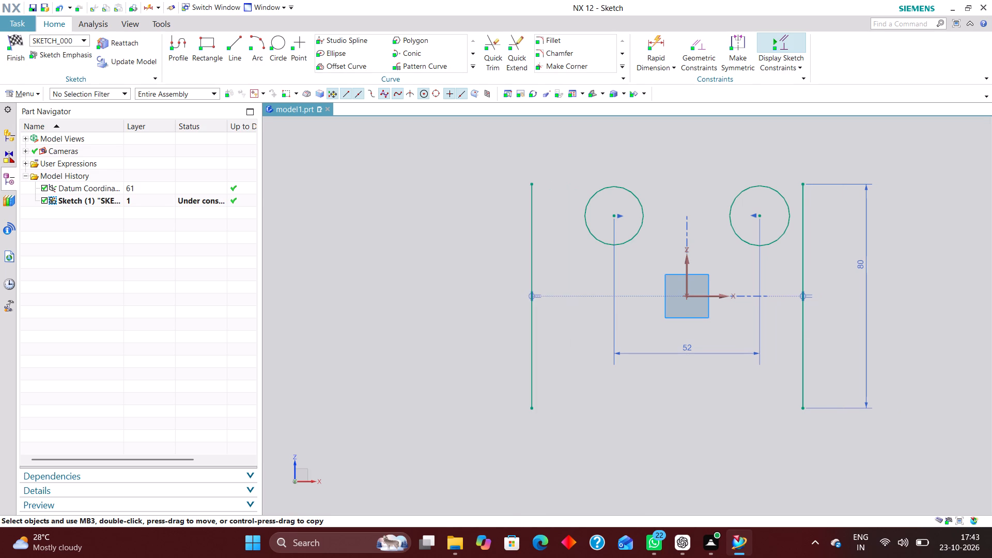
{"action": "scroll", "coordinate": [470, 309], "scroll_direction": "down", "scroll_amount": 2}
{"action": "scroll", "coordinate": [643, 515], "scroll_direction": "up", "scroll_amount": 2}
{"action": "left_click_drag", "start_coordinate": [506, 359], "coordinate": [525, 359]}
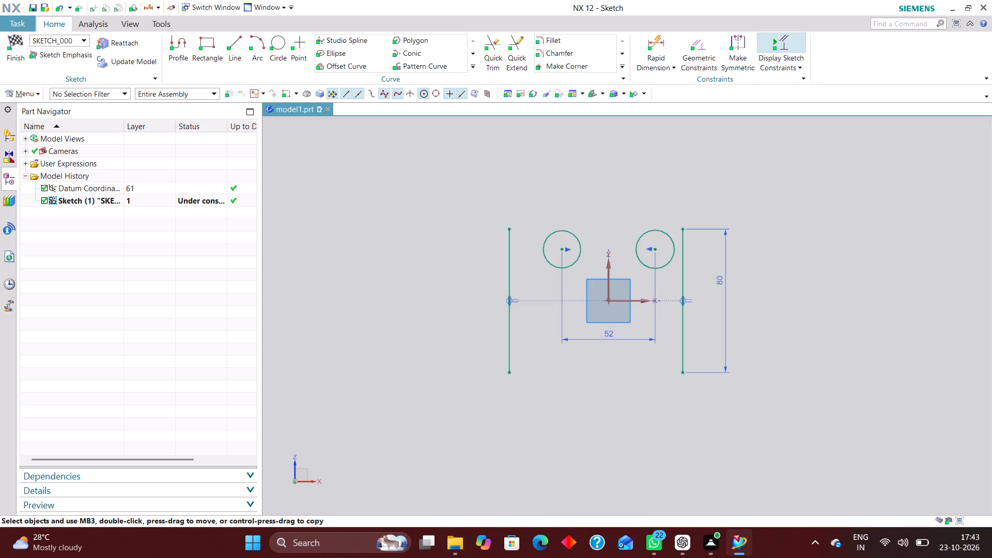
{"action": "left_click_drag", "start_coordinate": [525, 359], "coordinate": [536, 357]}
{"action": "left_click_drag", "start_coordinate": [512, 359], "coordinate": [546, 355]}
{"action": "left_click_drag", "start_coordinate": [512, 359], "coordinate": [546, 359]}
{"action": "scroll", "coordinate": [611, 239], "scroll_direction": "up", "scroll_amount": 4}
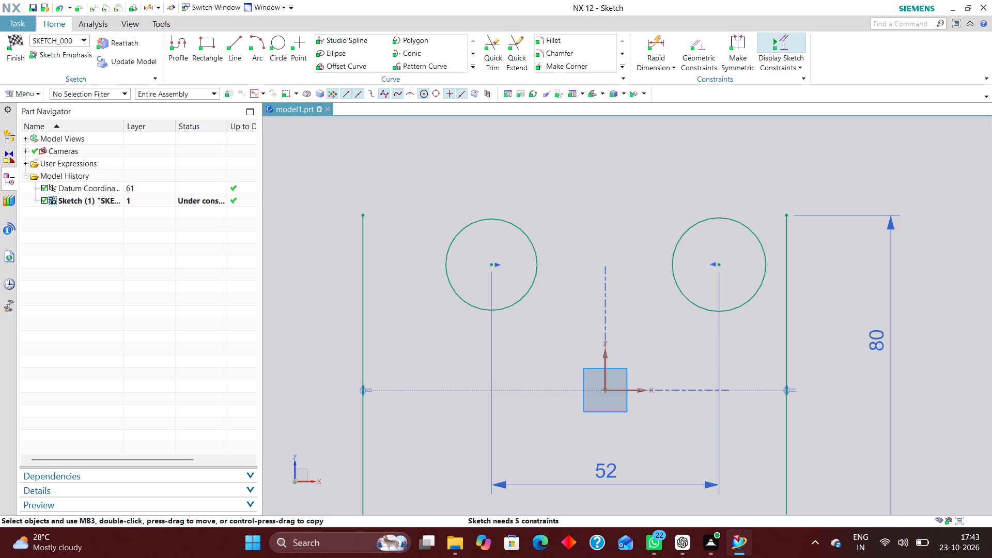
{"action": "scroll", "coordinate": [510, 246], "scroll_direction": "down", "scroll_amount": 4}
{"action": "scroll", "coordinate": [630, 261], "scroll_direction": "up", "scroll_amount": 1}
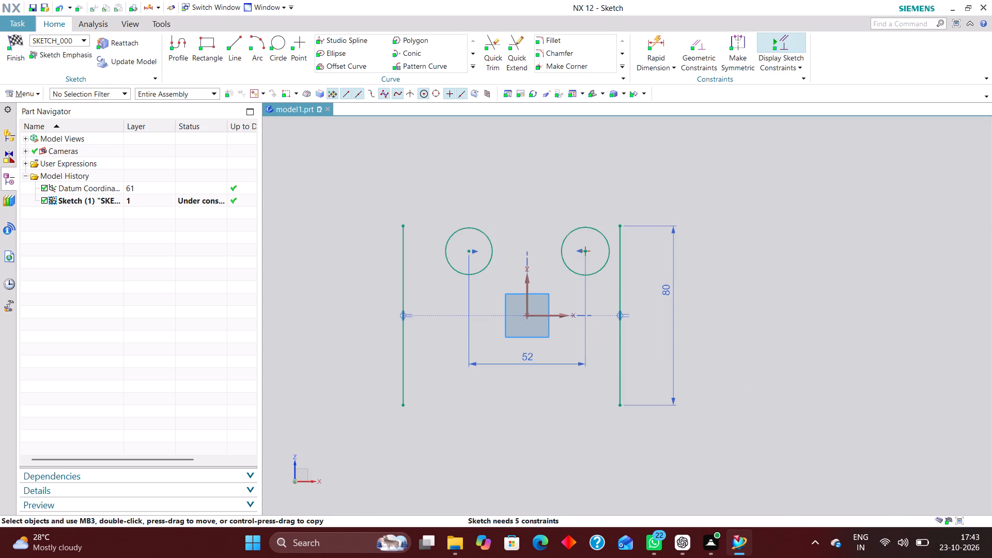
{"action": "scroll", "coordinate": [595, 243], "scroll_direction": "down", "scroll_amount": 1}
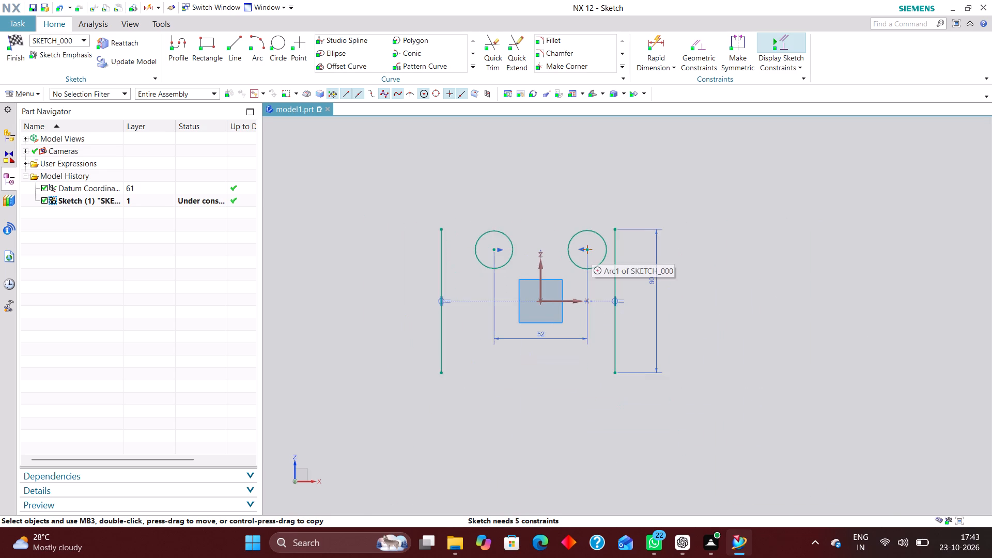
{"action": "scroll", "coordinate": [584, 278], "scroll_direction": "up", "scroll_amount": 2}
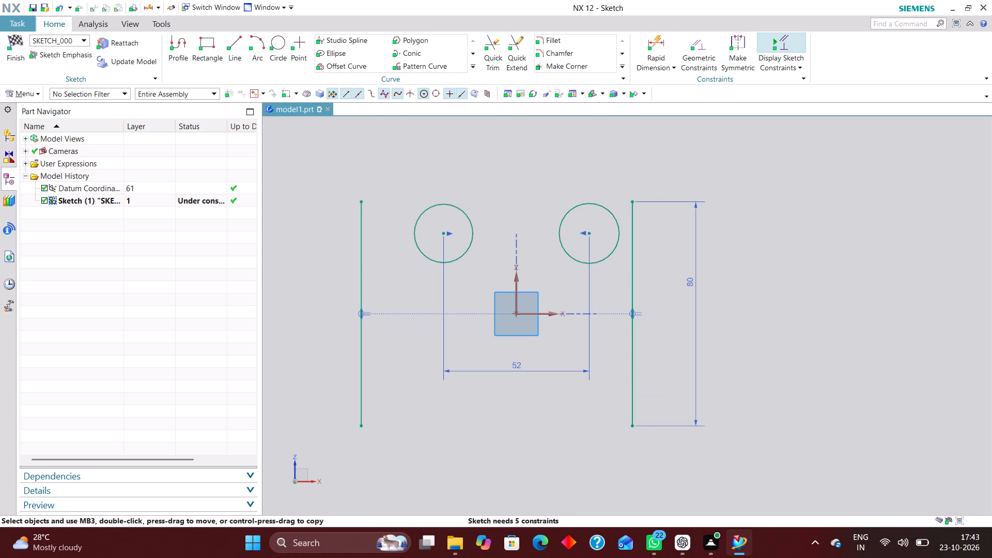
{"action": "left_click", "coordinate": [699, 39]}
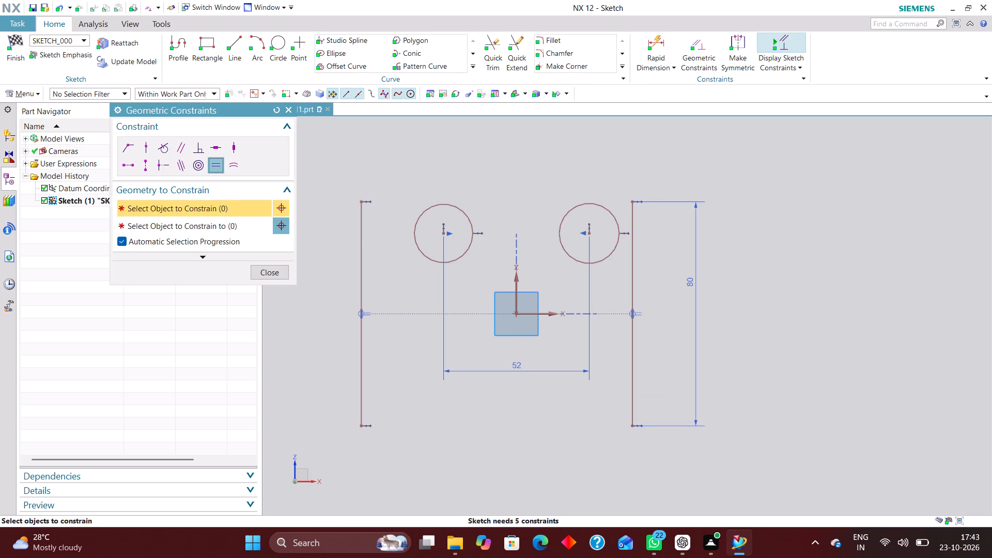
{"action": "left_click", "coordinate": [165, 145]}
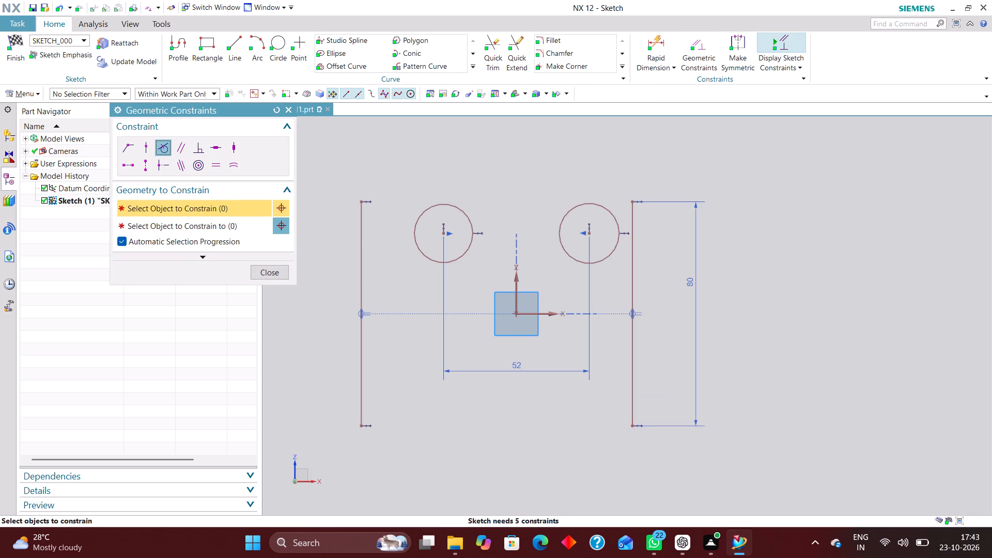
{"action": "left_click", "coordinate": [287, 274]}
Add a diametral dimension of 20 mm to the circle on the right of the Z axis.
{"action": "left_click", "coordinate": [654, 38]}
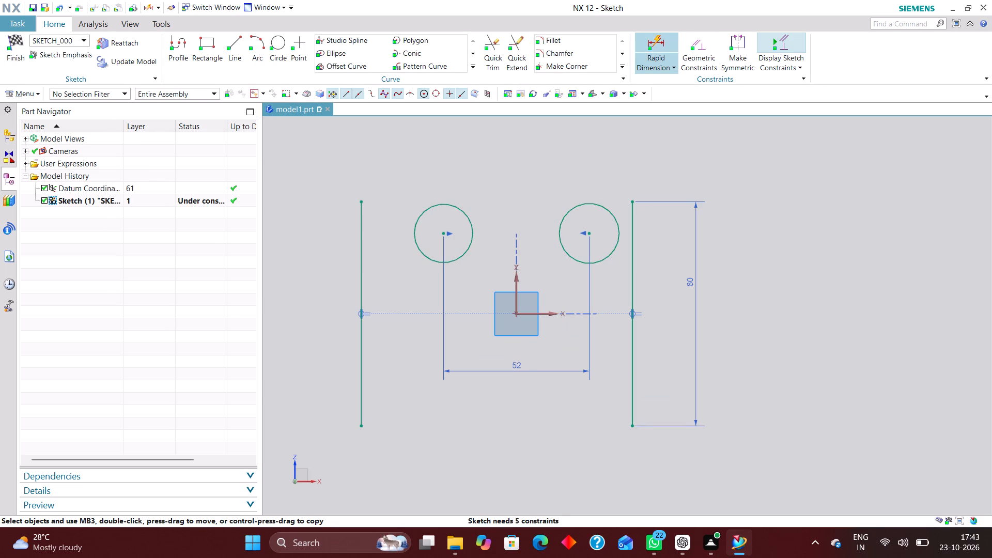
{"action": "left_click", "coordinate": [267, 247]}
{"action": "left_click", "coordinate": [269, 254]}
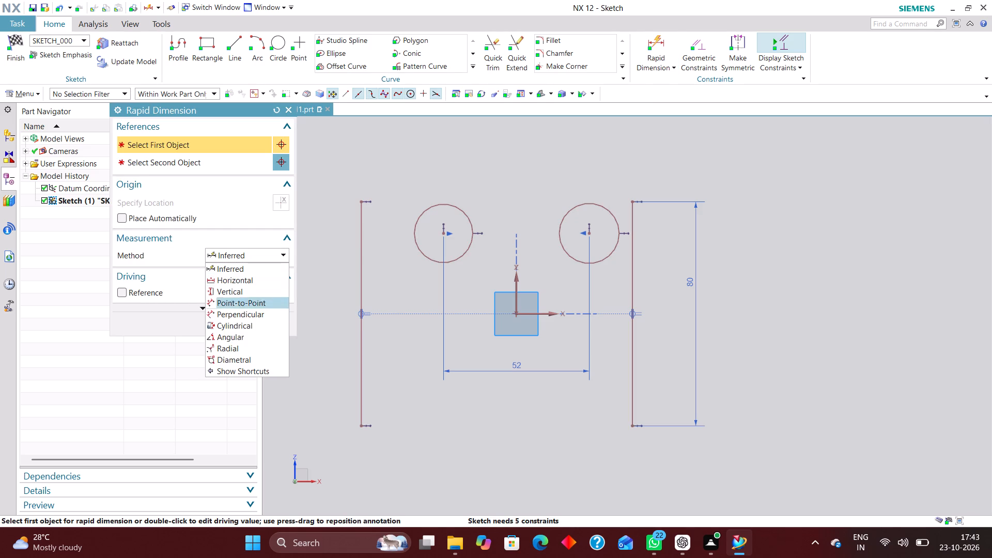
{"action": "left_click", "coordinate": [251, 357]}
{"action": "left_click", "coordinate": [598, 206]}
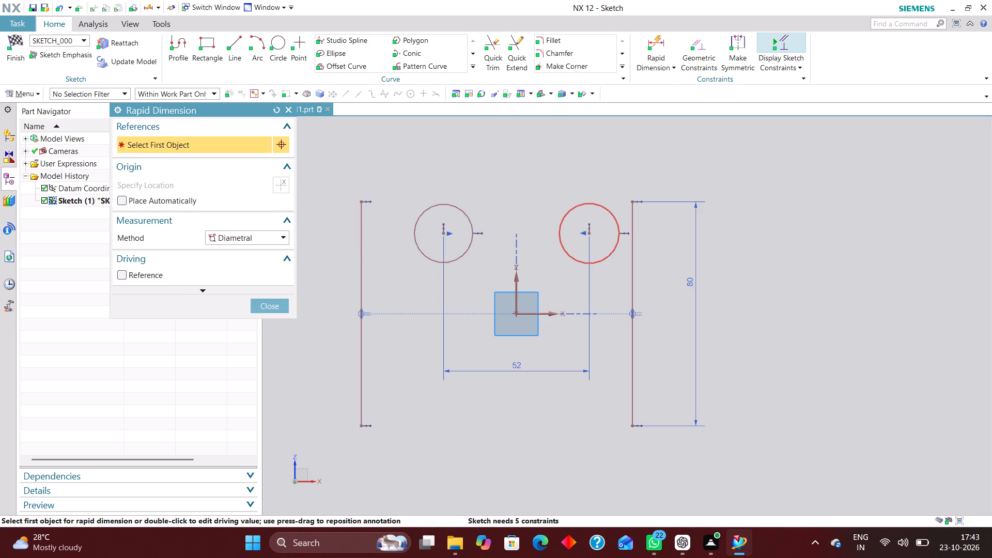
{"action": "left_click", "coordinate": [622, 170]}
{"action": "type", "text": "20"}
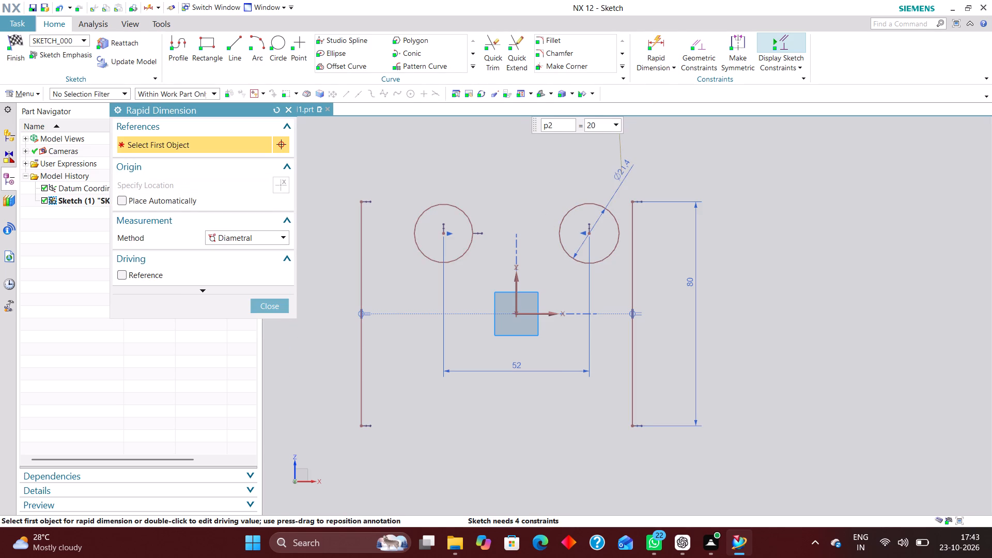
{"action": "key", "text": "Return"}
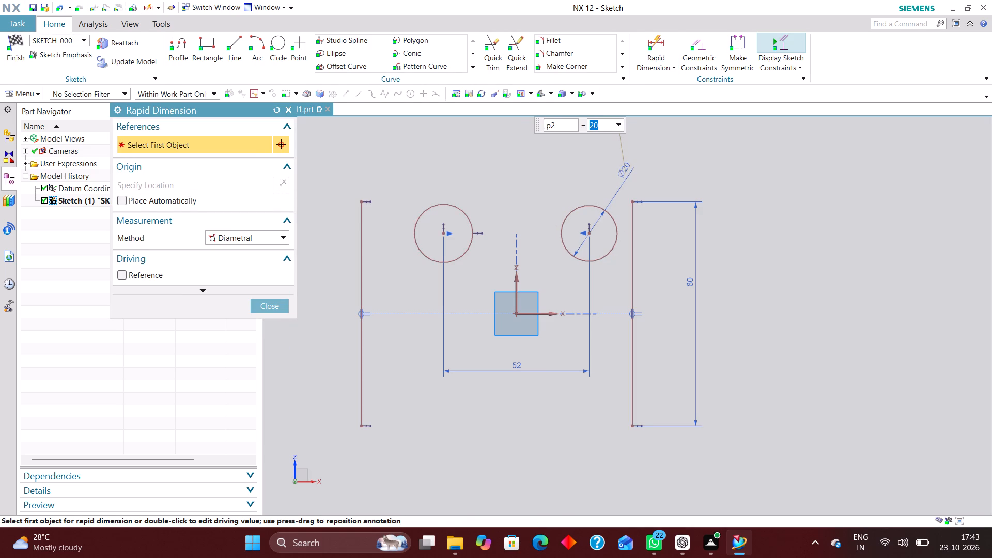
{"action": "left_click", "coordinate": [279, 307]}
Apply an equal radius constraint between the right and left circles.
{"action": "left_click", "coordinate": [695, 50]}
{"action": "left_click", "coordinate": [237, 172]}
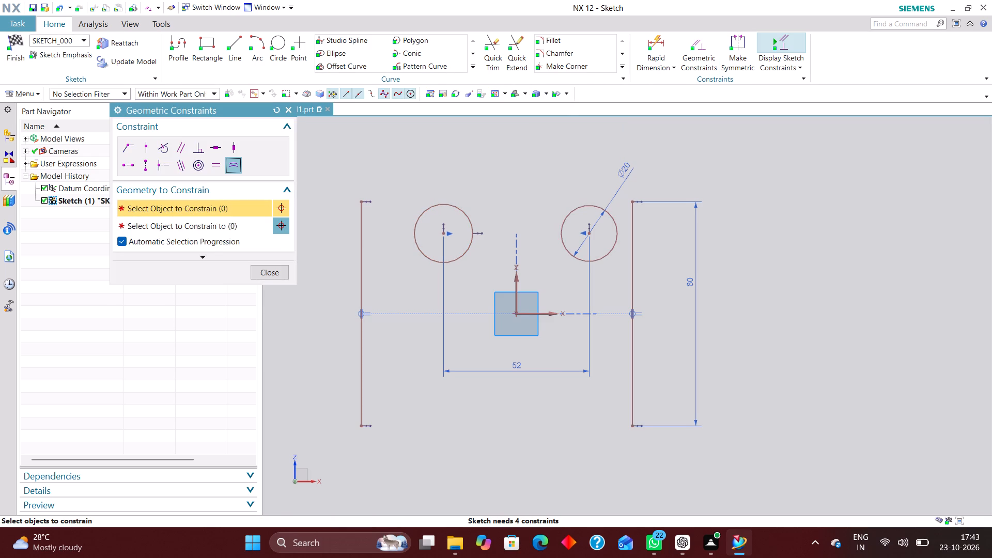
{"action": "left_click", "coordinate": [596, 206]}
{"action": "left_click", "coordinate": [448, 204]}
{"action": "left_click", "coordinate": [268, 275]}
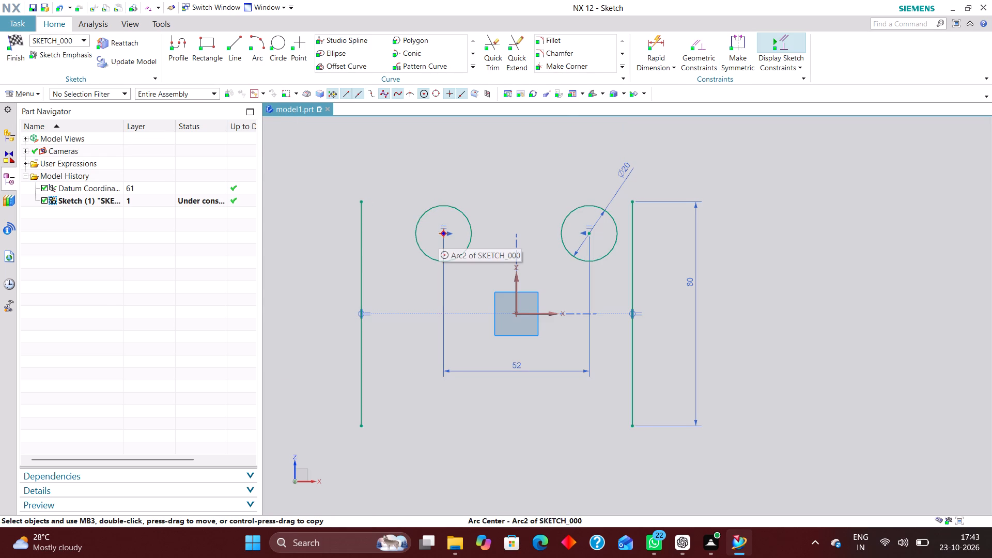
Dimension the vertical distance from the horizontal X axis to the right circle's centre to 20 mm.
{"action": "left_click", "coordinate": [655, 39]}
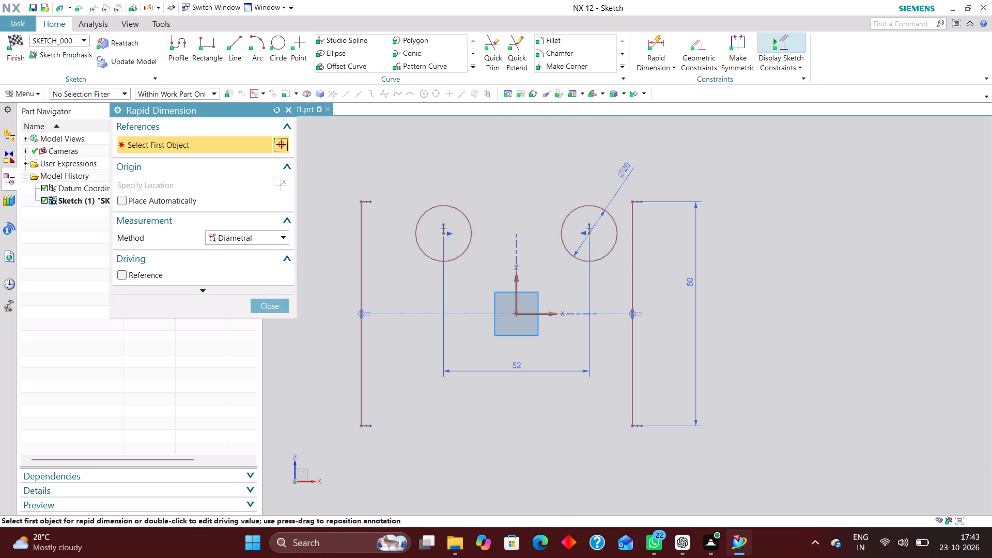
{"action": "left_click", "coordinate": [545, 312]}
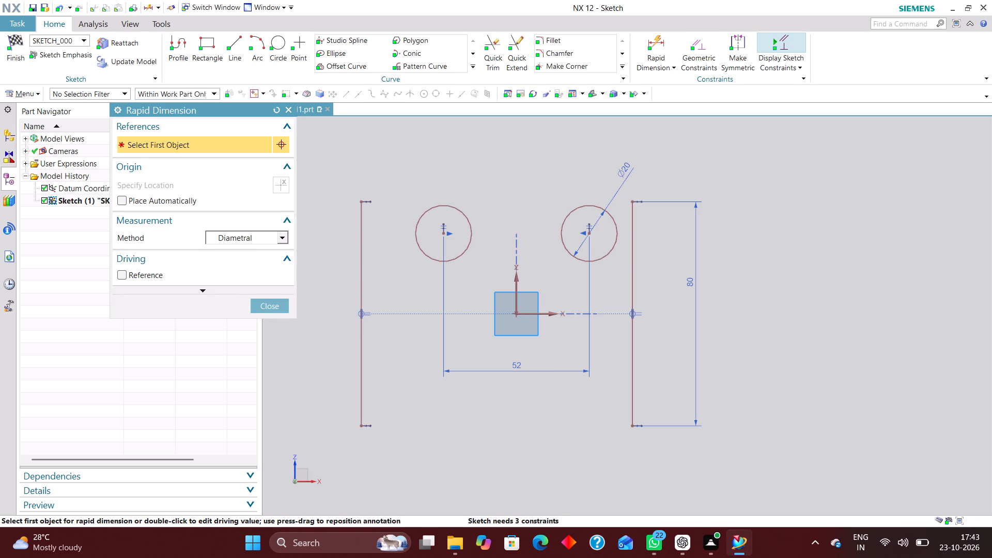
{"action": "left_click", "coordinate": [283, 235]}
{"action": "left_click", "coordinate": [280, 249]}
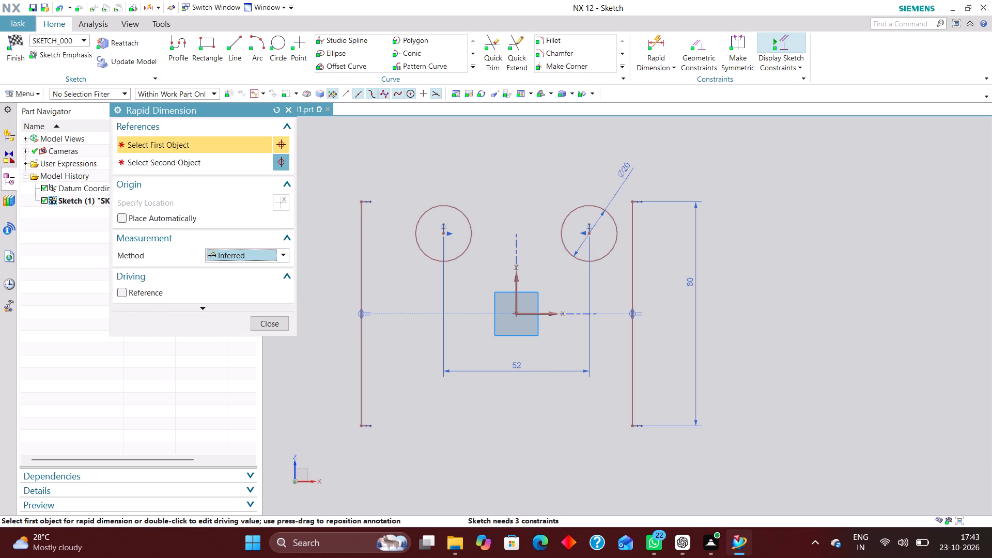
{"action": "left_click", "coordinate": [544, 315]}
{"action": "left_click", "coordinate": [592, 234]}
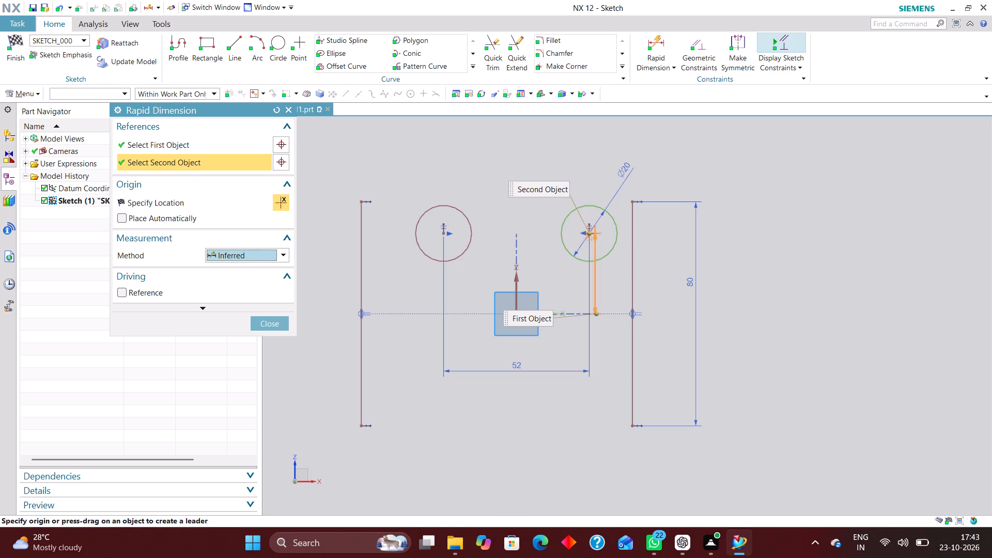
{"action": "left_click", "coordinate": [662, 280]}
{"action": "type", "text": "20"}
{"action": "key", "text": "Return"}
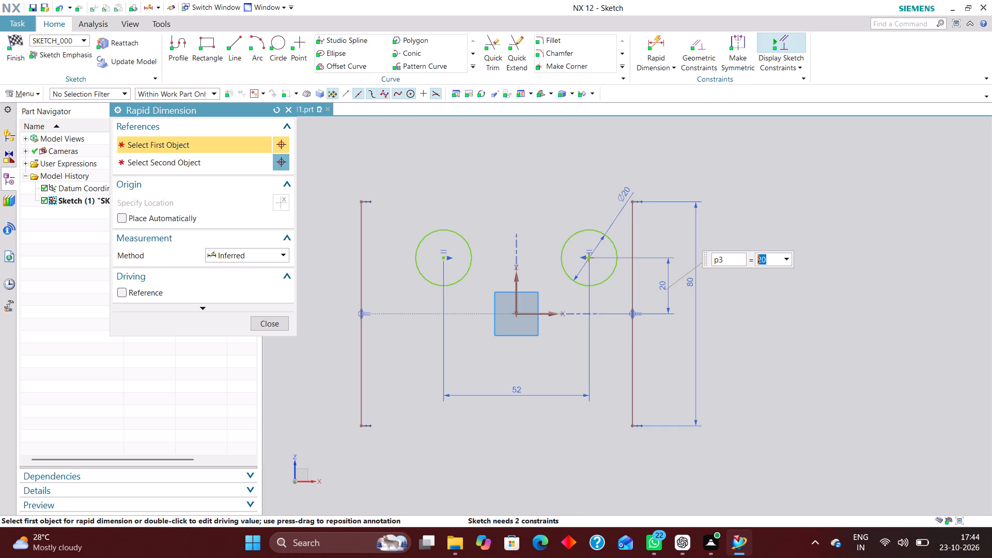
{"action": "left_click", "coordinate": [271, 321]}
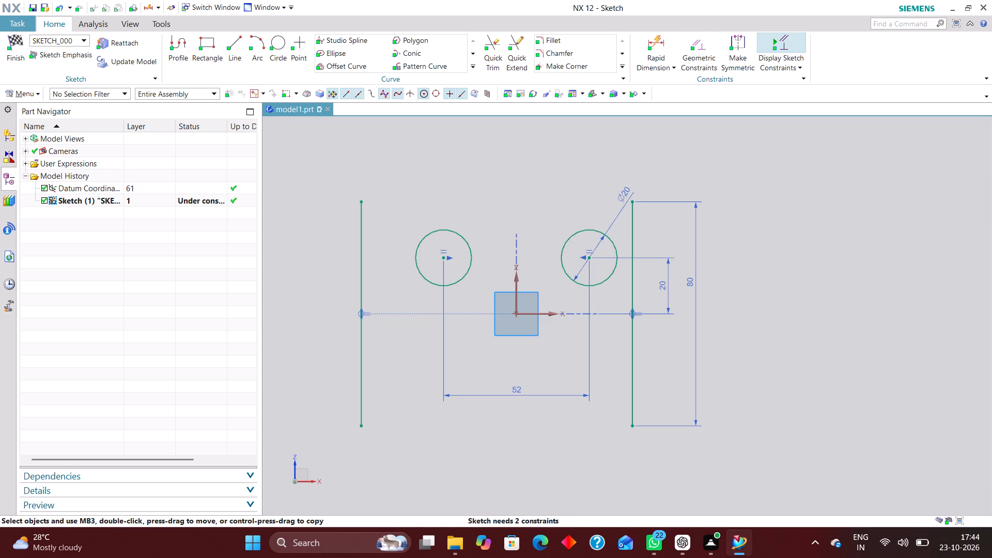
Apply tangent constraints between the right circle and right vertical line, and between the left circle and left vertical line.
{"action": "left_click", "coordinate": [700, 45]}
{"action": "left_click", "coordinate": [167, 151]}
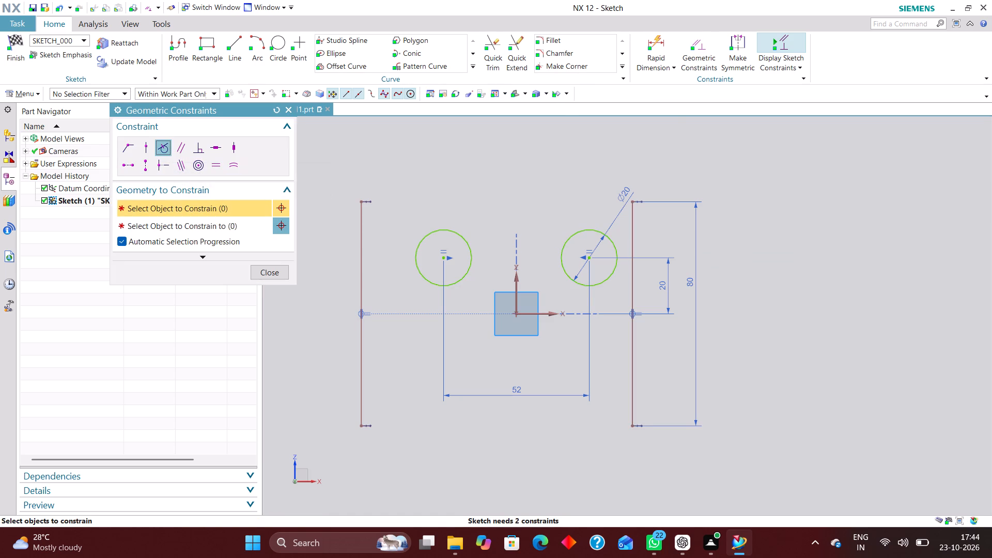
{"action": "double_click", "coordinate": [613, 246]}
{"action": "left_click", "coordinate": [629, 231]}
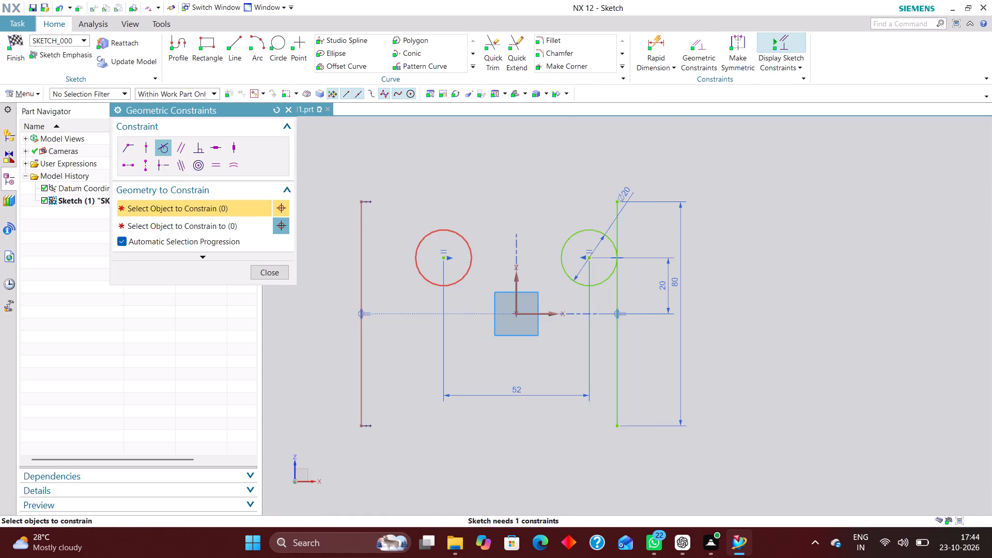
{"action": "left_click", "coordinate": [424, 243]}
{"action": "left_click", "coordinate": [363, 251]}
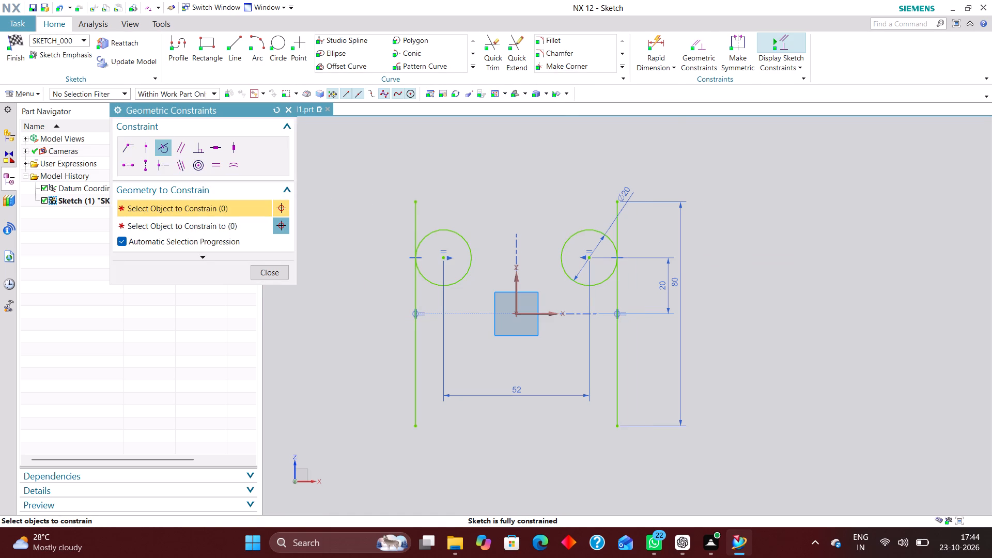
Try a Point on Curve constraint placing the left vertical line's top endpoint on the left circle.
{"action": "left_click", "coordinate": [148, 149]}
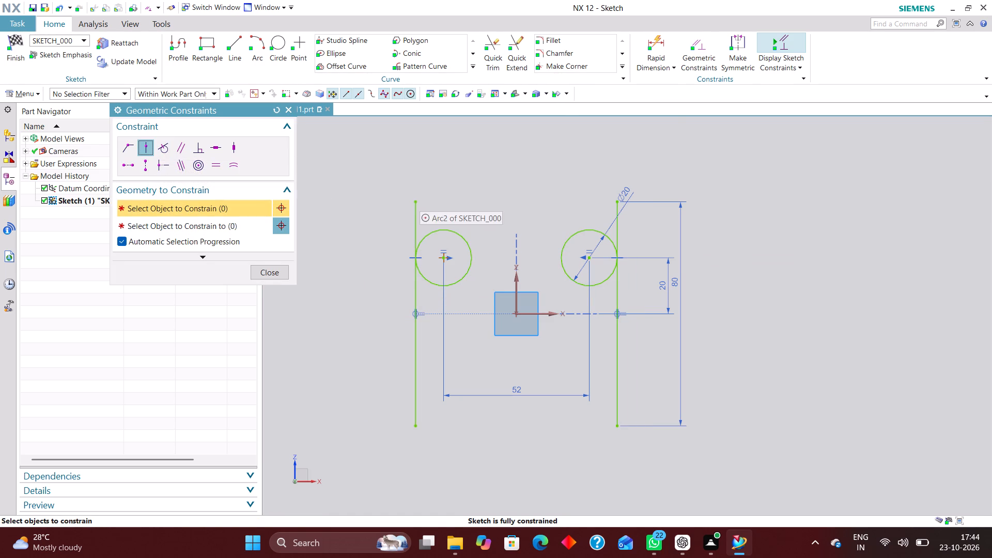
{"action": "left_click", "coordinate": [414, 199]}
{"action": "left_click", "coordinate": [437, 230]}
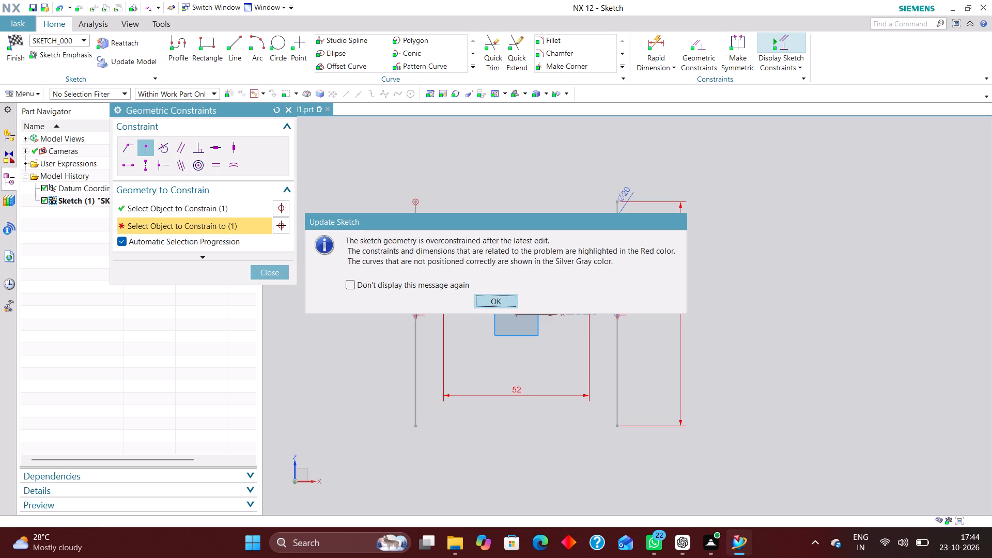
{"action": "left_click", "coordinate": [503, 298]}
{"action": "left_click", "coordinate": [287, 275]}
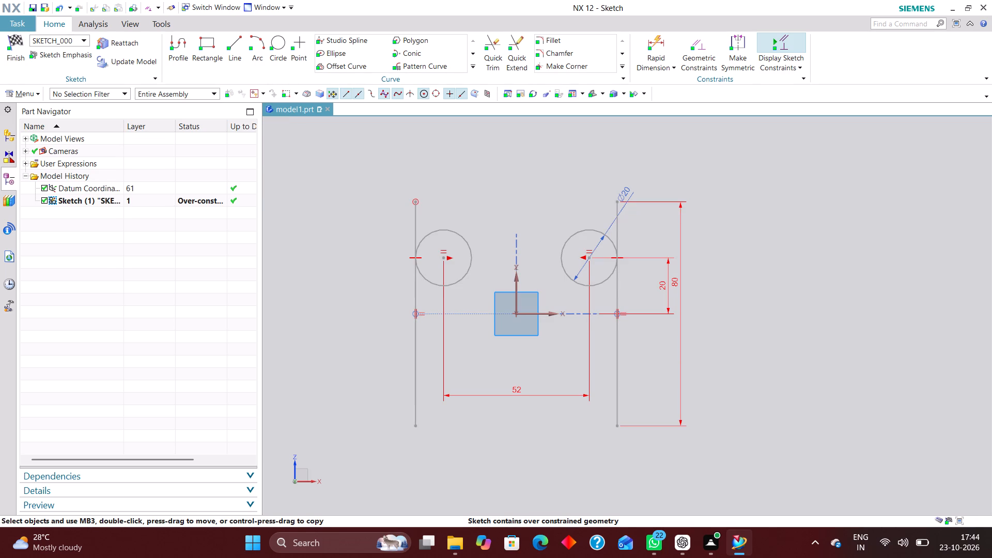
Delete the tangent constraint between the left line and left circle and the Point on Curve constraint at the line's top endpoint.
{"action": "scroll", "coordinate": [431, 255], "scroll_direction": "up", "scroll_amount": 3}
{"action": "right_click_drag", "start_coordinate": [411, 261], "coordinate": [345, 252]}
{"action": "scroll", "coordinate": [419, 258], "scroll_direction": "down", "scroll_amount": 2}
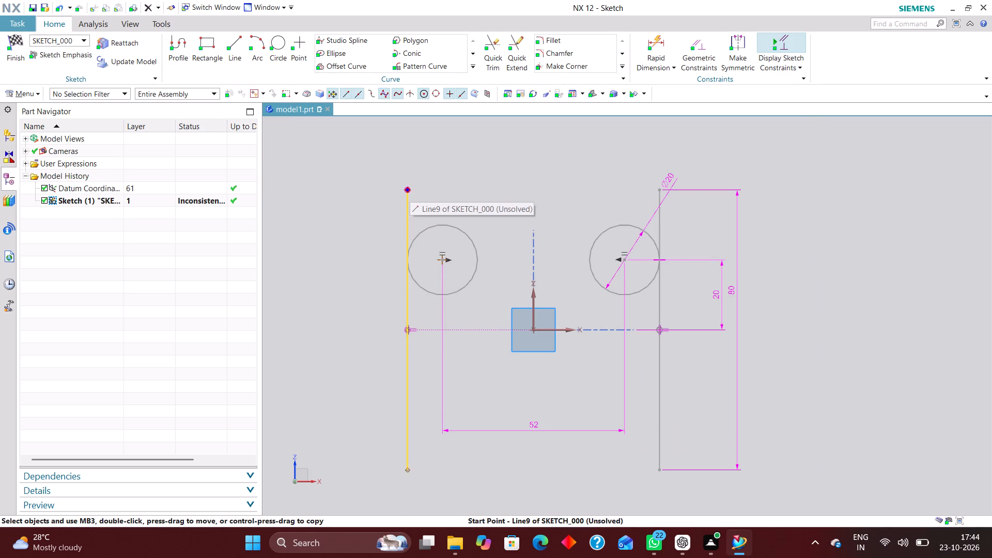
{"action": "right_click_drag", "start_coordinate": [414, 189], "coordinate": [376, 183]}
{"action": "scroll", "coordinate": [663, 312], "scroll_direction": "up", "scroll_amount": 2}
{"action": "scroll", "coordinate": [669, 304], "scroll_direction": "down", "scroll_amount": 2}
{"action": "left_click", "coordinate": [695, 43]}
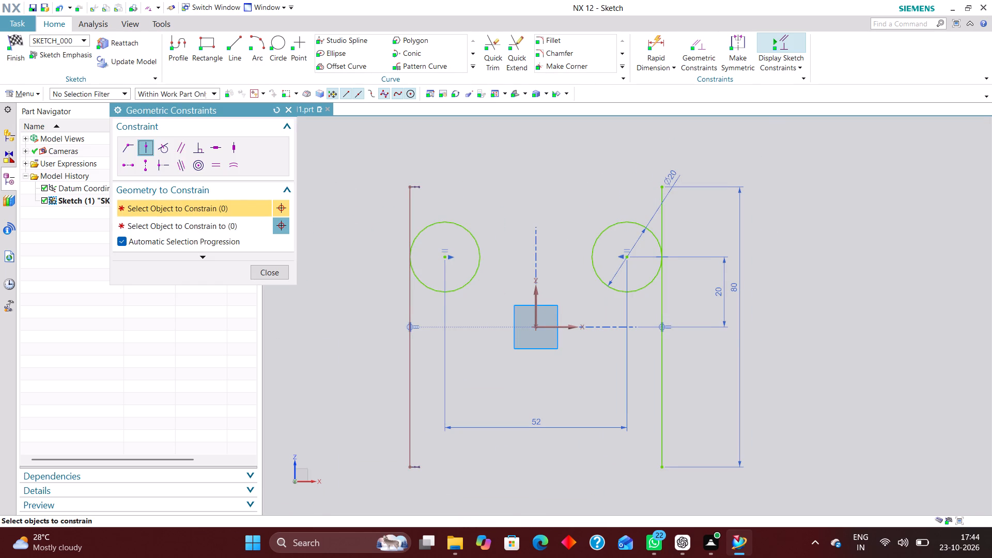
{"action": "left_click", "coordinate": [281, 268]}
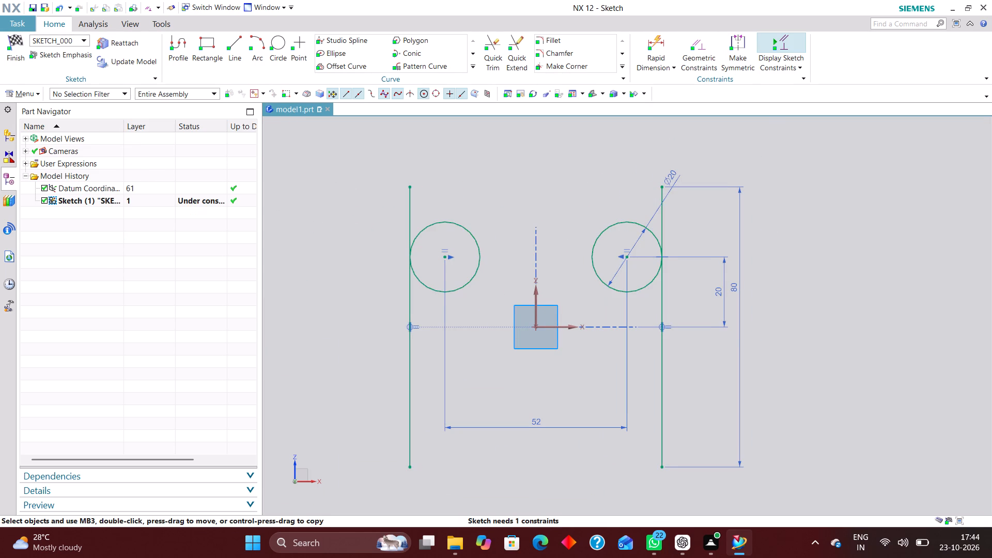
Trim away the part of the right vertical line above its tangent point with the right circle.
{"action": "left_click", "coordinate": [483, 39]}
{"action": "left_click", "coordinate": [664, 209]}
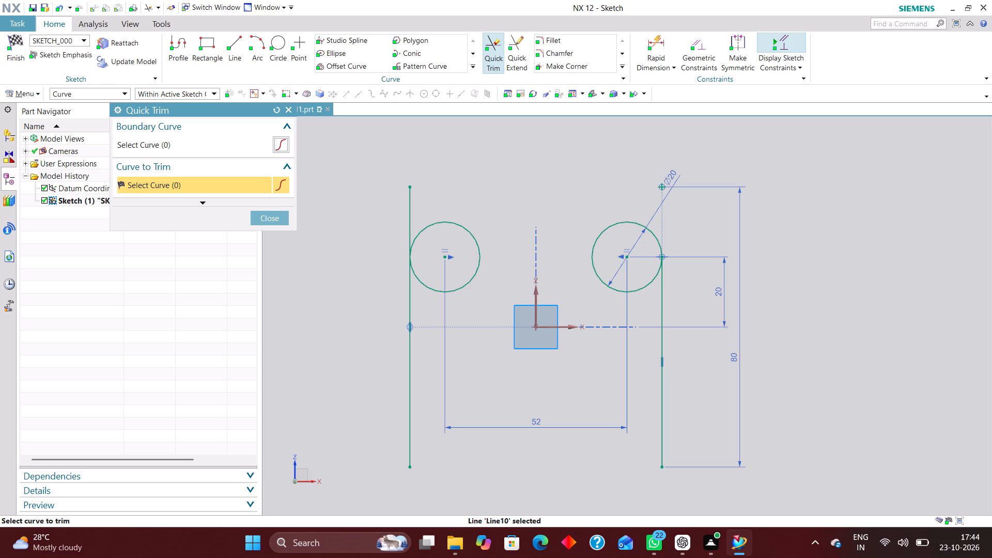
{"action": "left_click", "coordinate": [281, 219]}
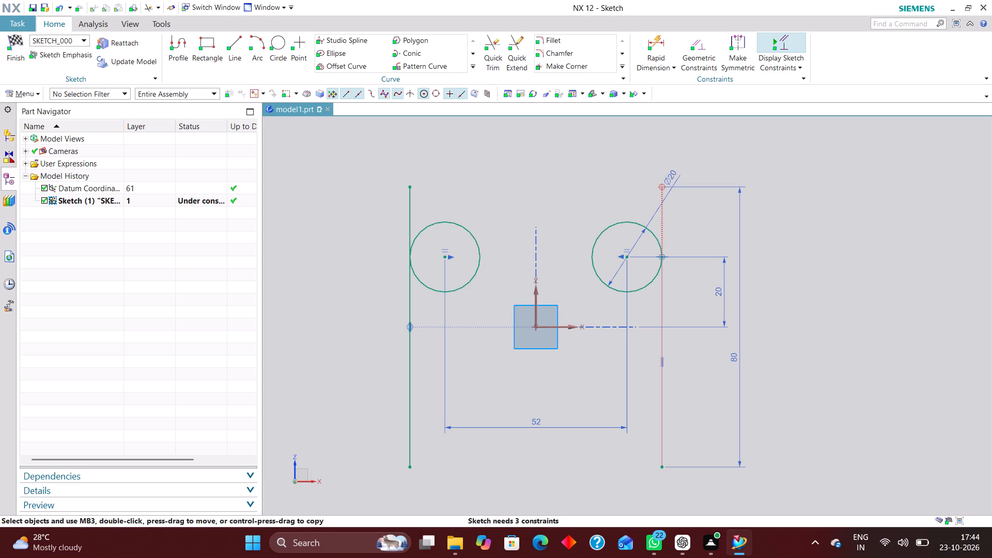
Delete the leftover reference segment above the trimmed right line, the 20 mm circle diameter dimension and the 80 mm line length dimension.
{"action": "right_click_drag", "start_coordinate": [664, 189], "coordinate": [591, 181]}
{"action": "right_click_drag", "start_coordinate": [662, 183], "coordinate": [617, 183]}
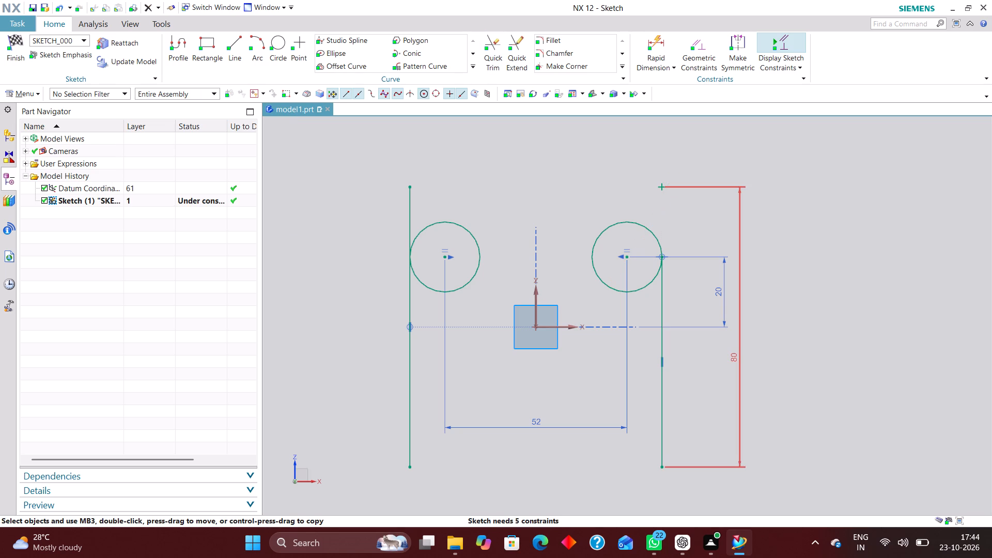
{"action": "right_click_drag", "start_coordinate": [664, 184], "coordinate": [594, 188]}
Sketch a horizontal line above the two circles, spanning between their centres about 35 mm above the X axis.
{"action": "scroll", "coordinate": [608, 192], "scroll_direction": "down", "scroll_amount": 1}
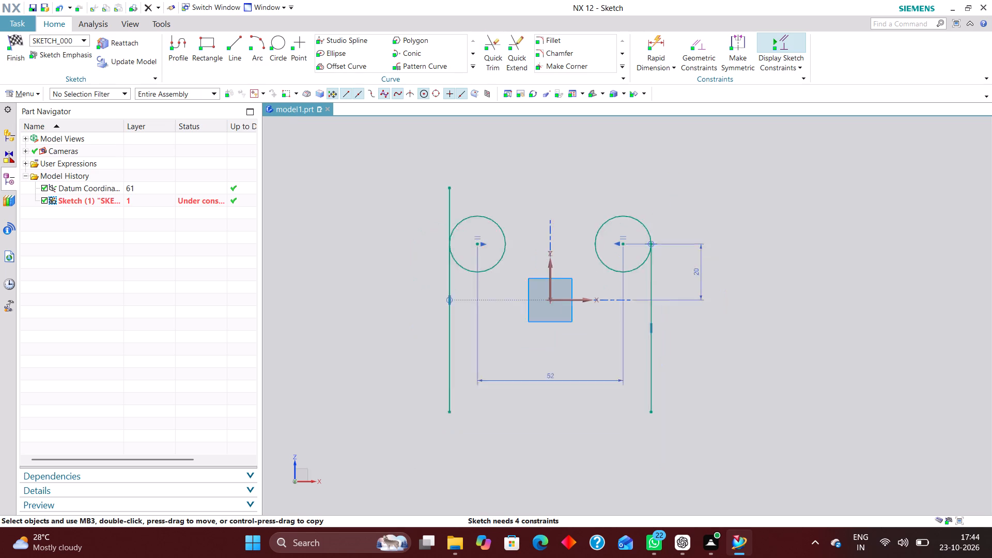
{"action": "scroll", "coordinate": [608, 192], "scroll_direction": "down", "scroll_amount": 1}
{"action": "scroll", "coordinate": [610, 233], "scroll_direction": "up", "scroll_amount": 1}
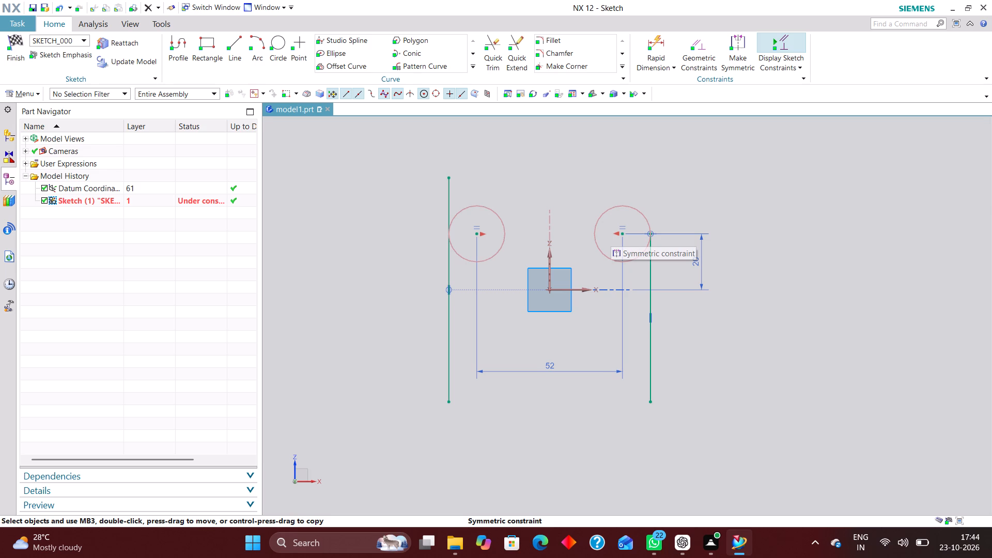
{"action": "scroll", "coordinate": [554, 210], "scroll_direction": "up", "scroll_amount": 1}
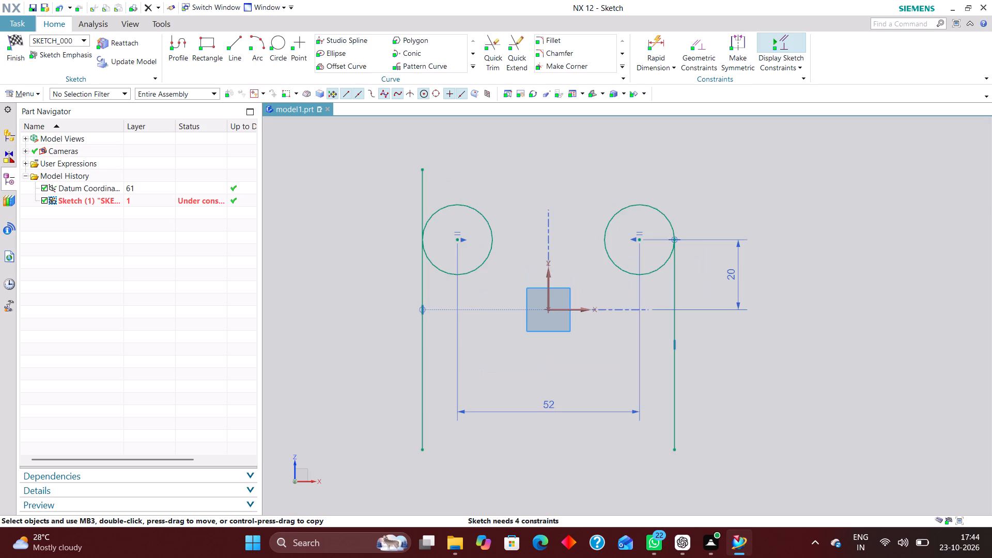
{"action": "left_click", "coordinate": [236, 40]}
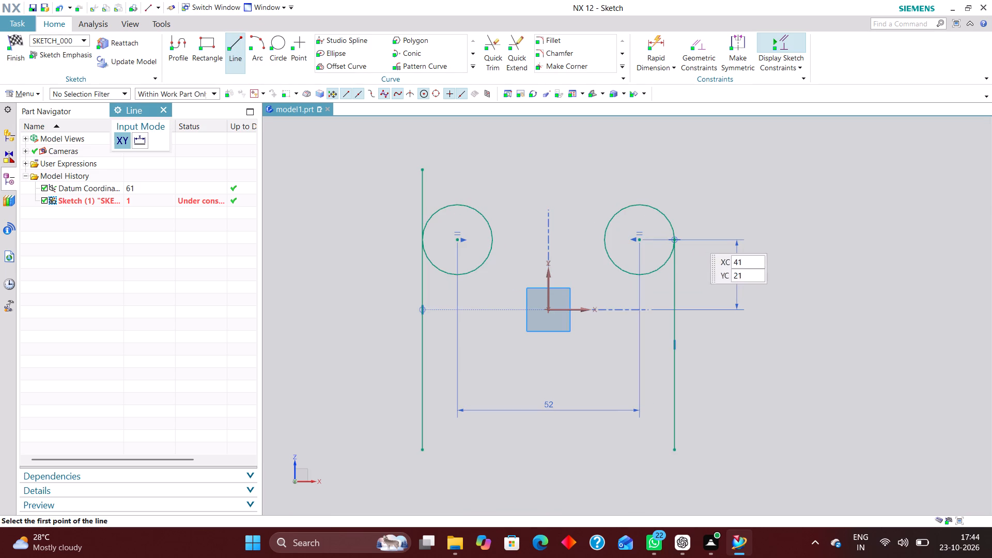
{"action": "left_click", "coordinate": [458, 188]}
{"action": "left_click", "coordinate": [644, 191]}
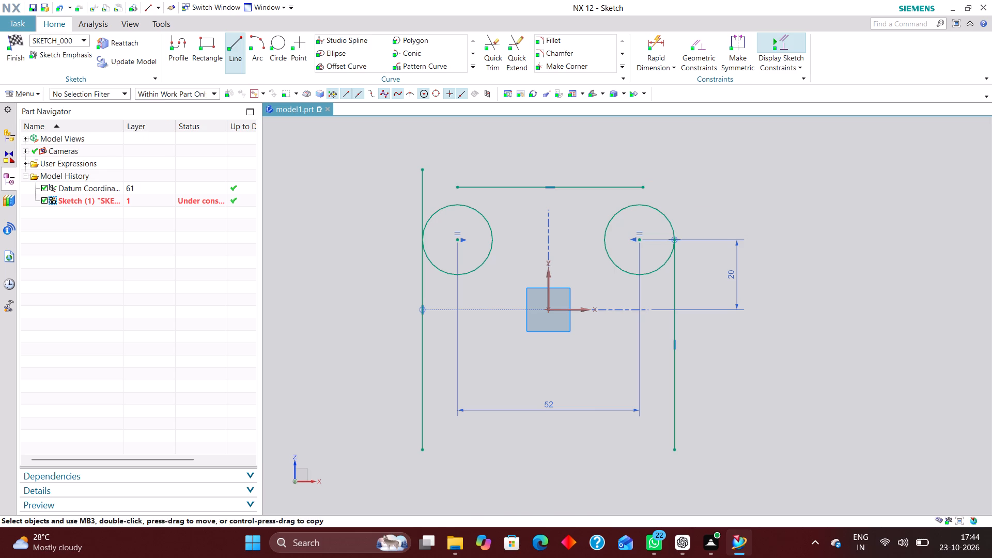
Dimension the vertical distance from the X axis to the top horizontal line to 40 mm.
{"action": "left_click", "coordinate": [655, 38]}
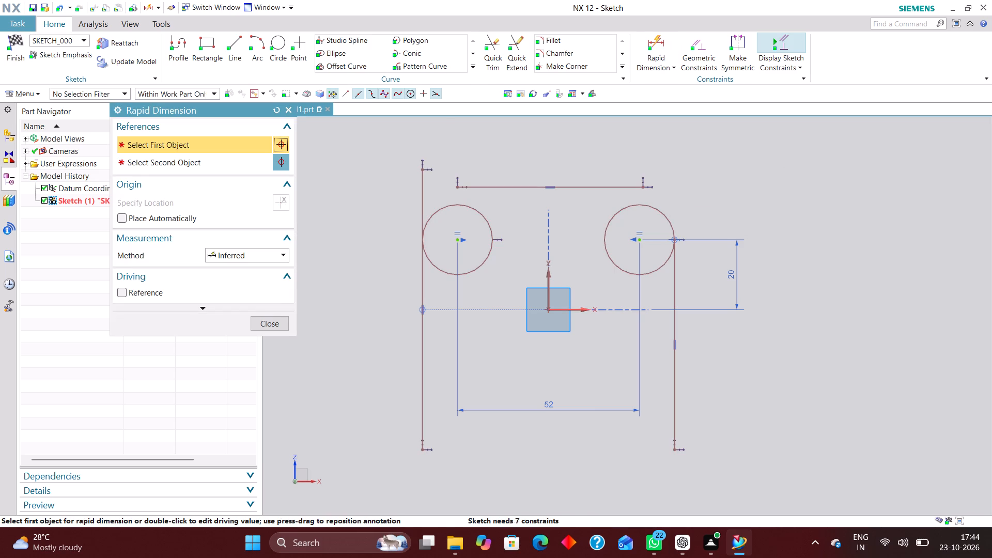
{"action": "left_click", "coordinate": [575, 306]}
{"action": "left_click", "coordinate": [576, 183]}
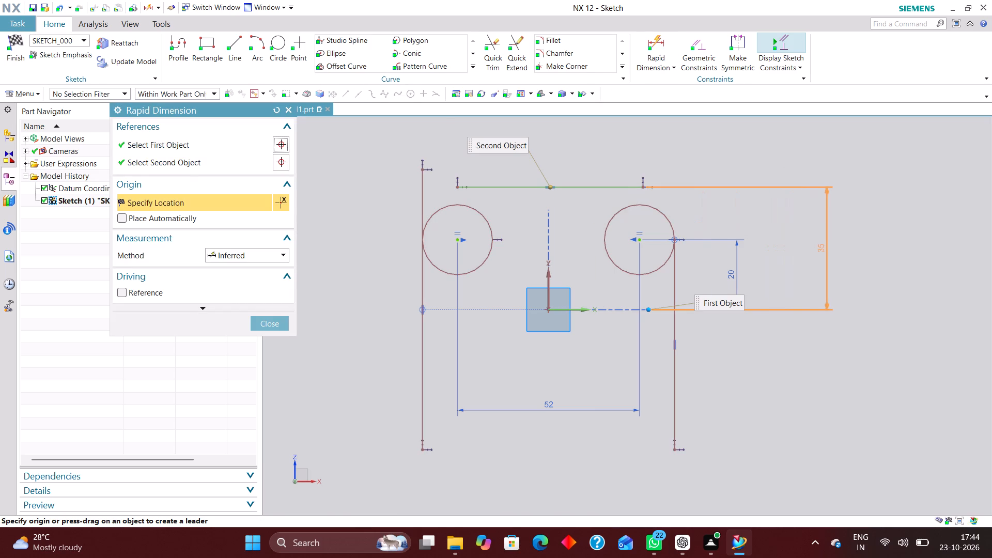
{"action": "left_click", "coordinate": [795, 253]}
{"action": "type", "text": "40"}
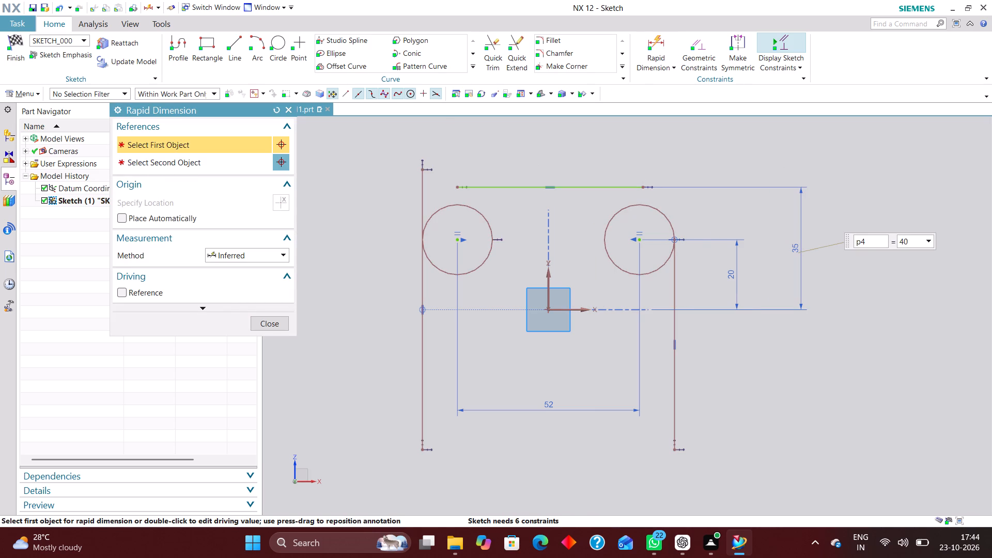
{"action": "key", "text": "Return"}
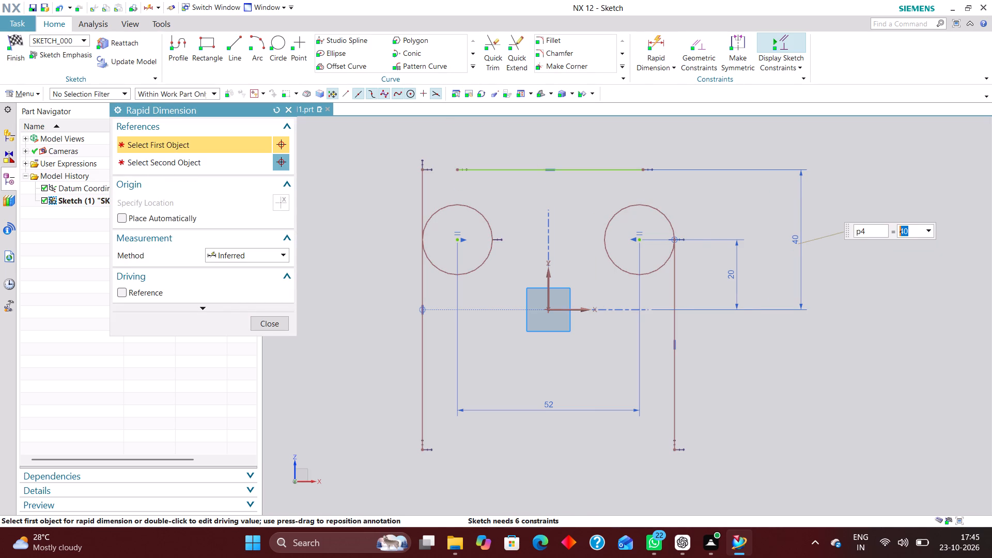
{"action": "left_click", "coordinate": [275, 324]}
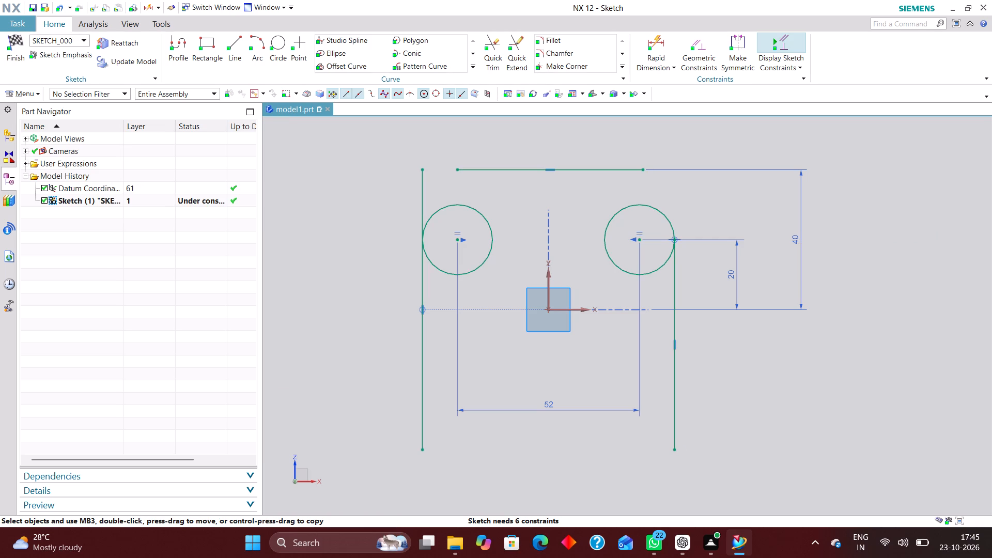
Set the vertical distance from the X axis to the right circle's centre to 25 mm.
{"action": "double_click", "coordinate": [731, 275]}
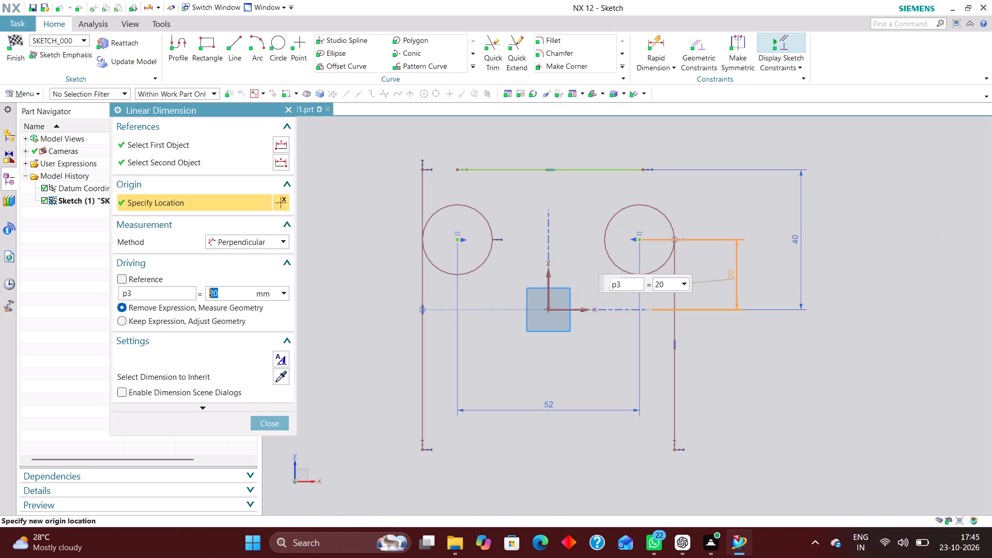
{"action": "type", "text": "25"}
{"action": "key", "text": "Return"}
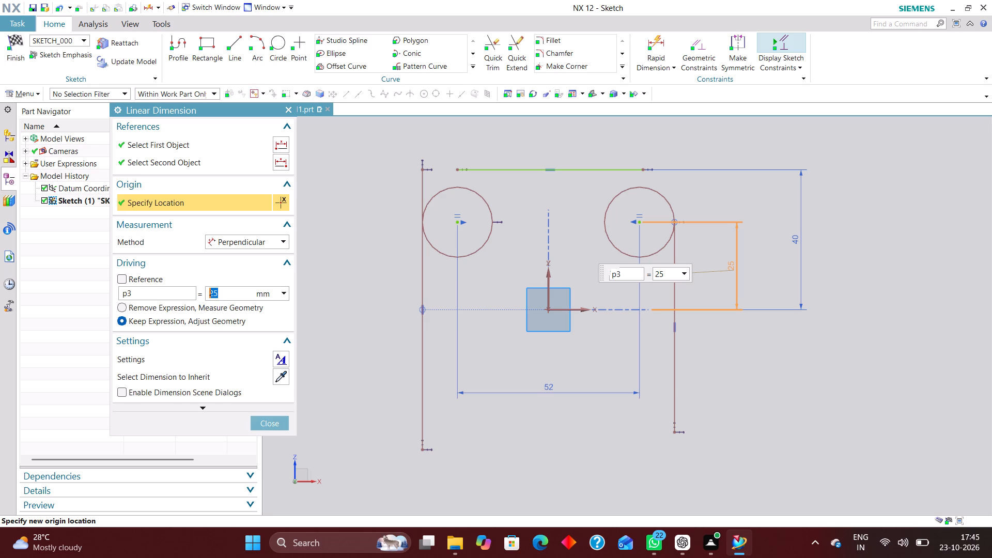
{"action": "left_click", "coordinate": [261, 422]}
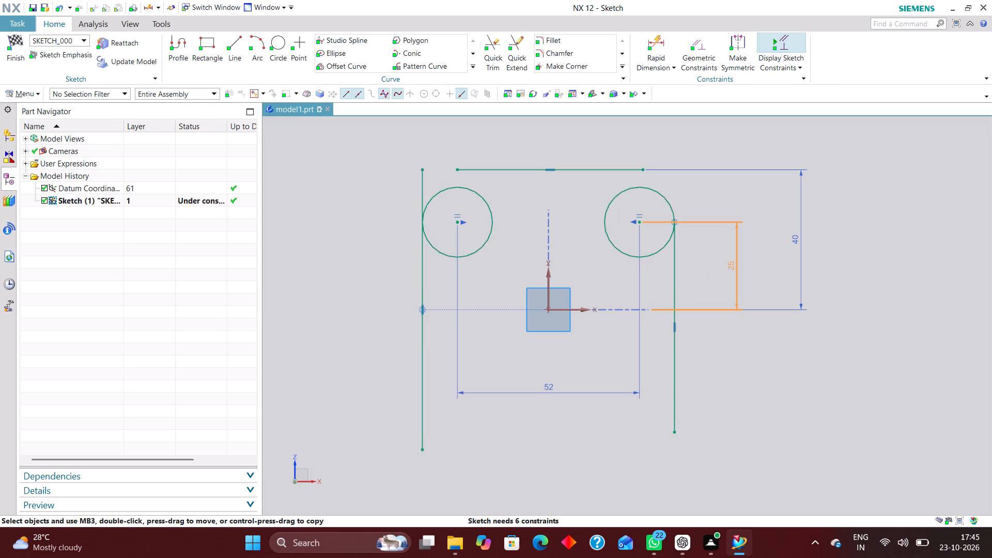
Add a radial dimension of 15 mm to the right circle.
{"action": "left_click", "coordinate": [648, 43]}
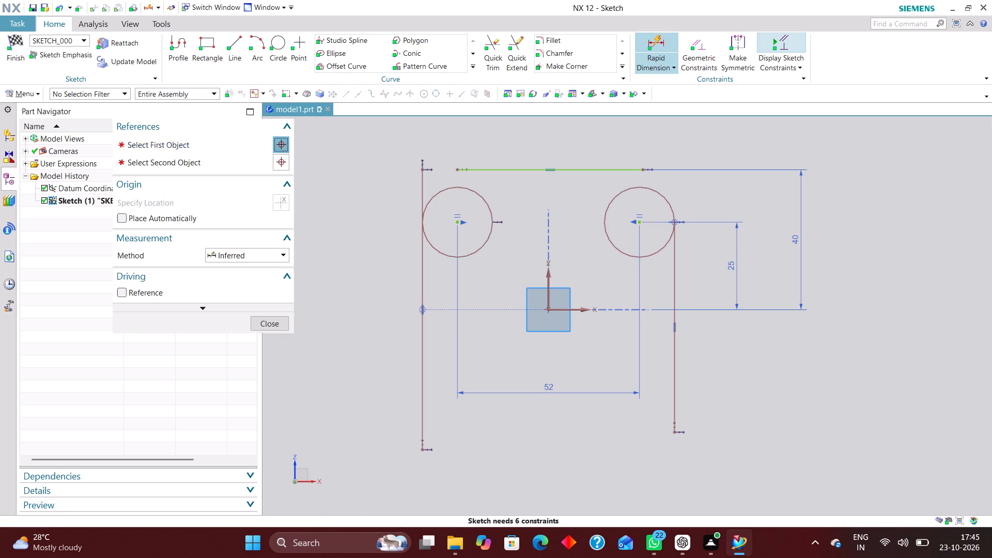
{"action": "left_click", "coordinate": [276, 255]}
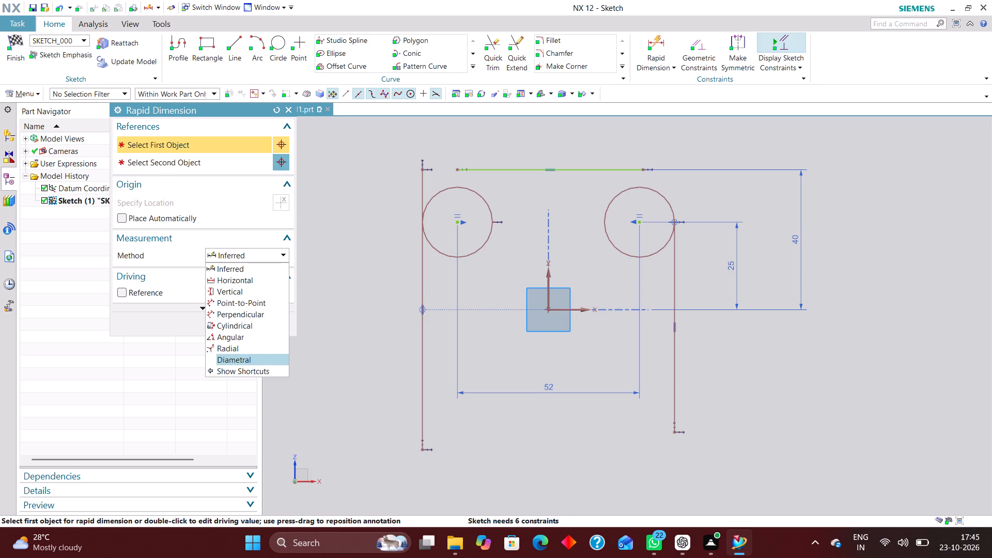
{"action": "left_click", "coordinate": [244, 346]}
{"action": "left_click", "coordinate": [667, 205]}
{"action": "left_click", "coordinate": [689, 181]}
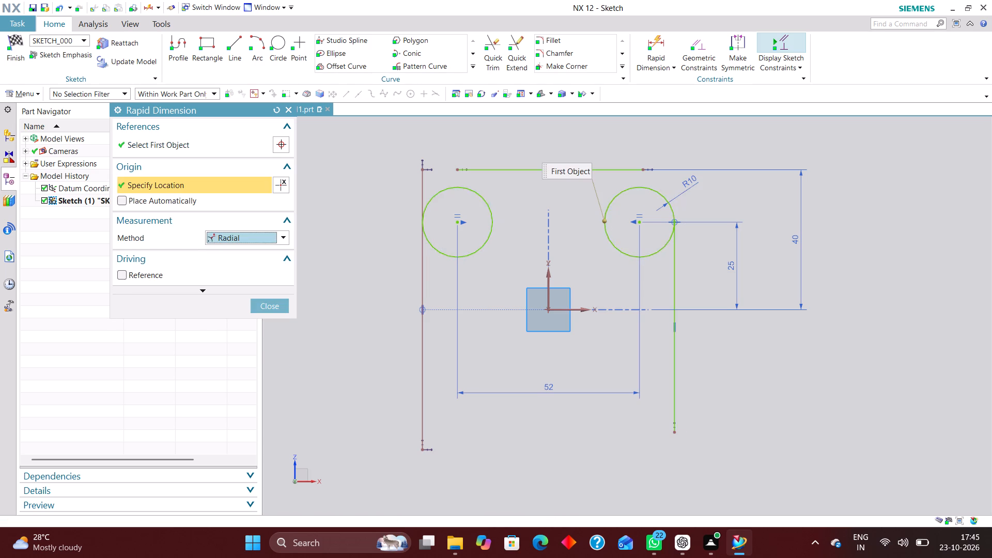
{"action": "type", "text": "15"}
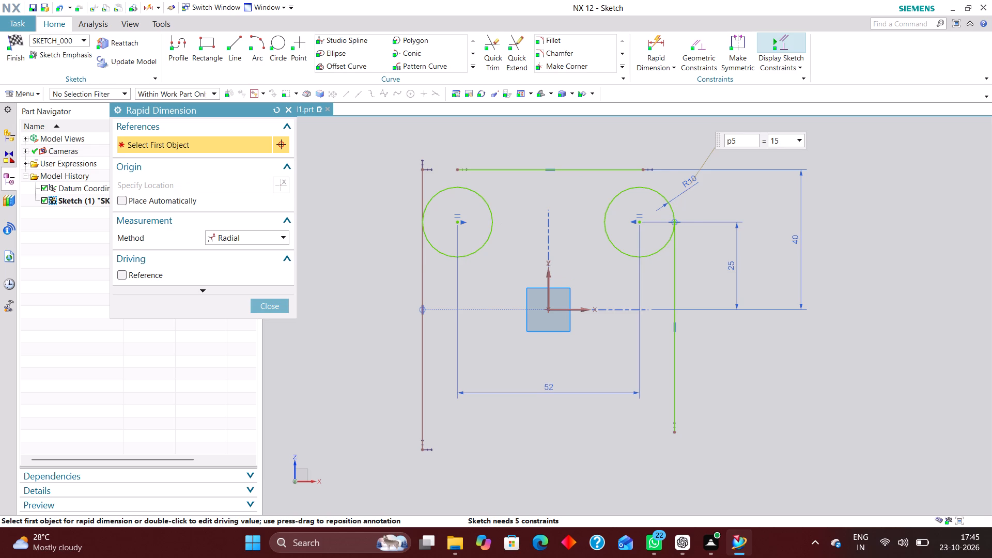
{"action": "key", "text": "Return"}
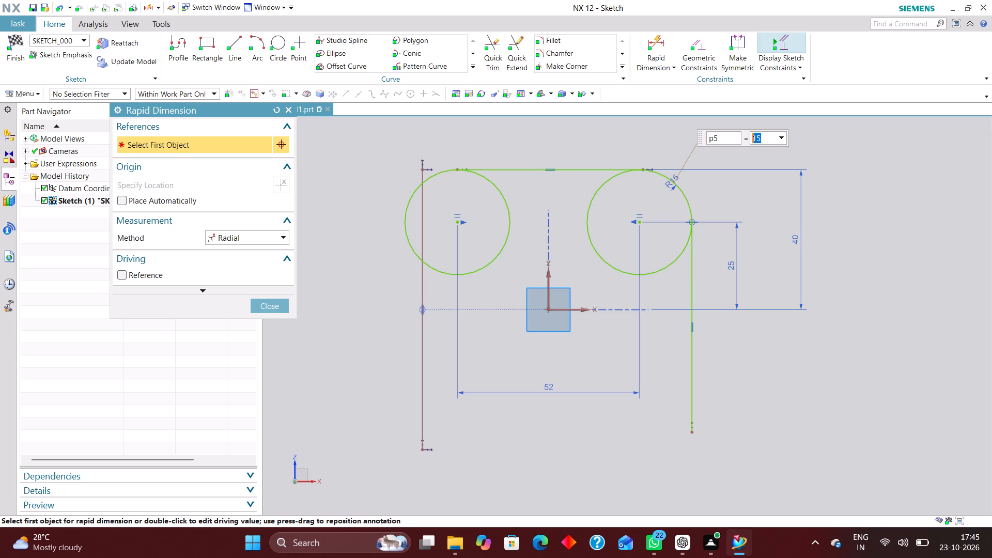
{"action": "left_click", "coordinate": [265, 305]}
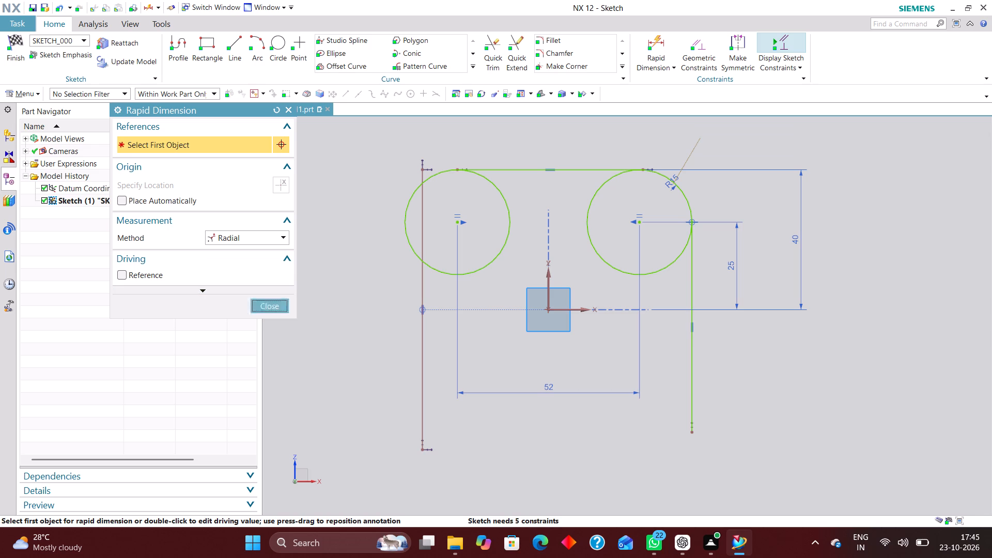
Apply a tangent constraint between the left circle and the left vertical line.
{"action": "left_click", "coordinate": [700, 48]}
{"action": "left_click", "coordinate": [160, 146]}
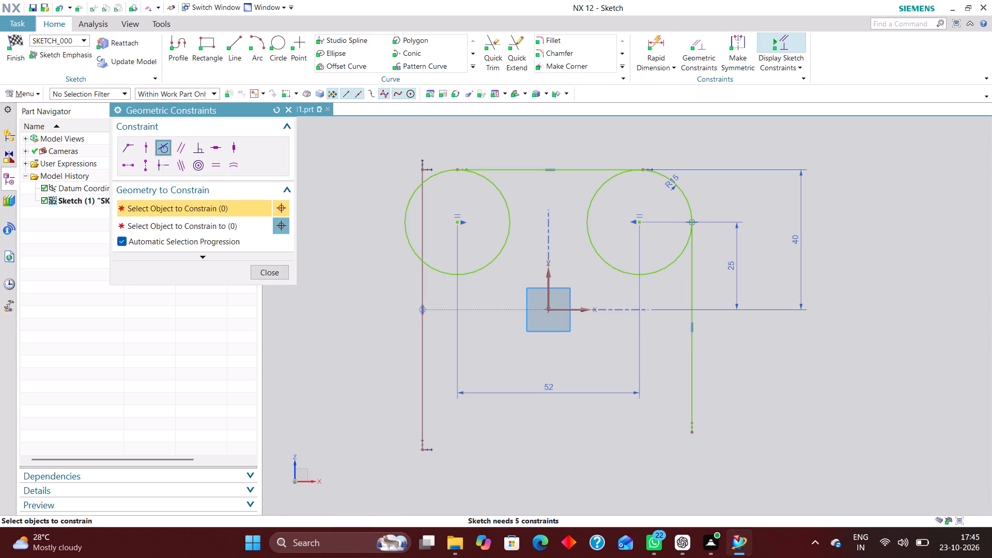
{"action": "left_click", "coordinate": [433, 175]}
{"action": "left_click", "coordinate": [420, 171]}
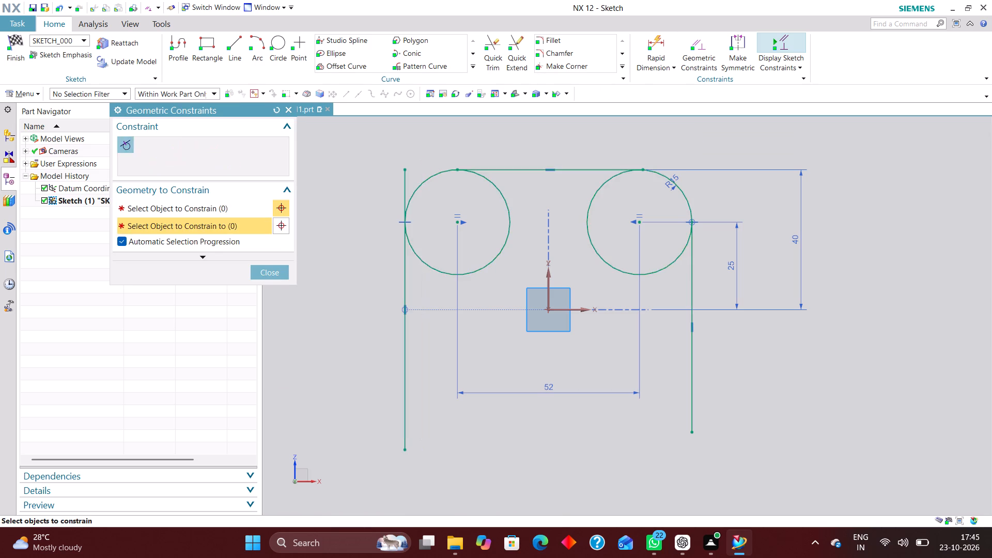
{"action": "left_click", "coordinate": [271, 267]}
Apply a Point on Curve constraint placing the left vertical line's top endpoint on the left circle.
{"action": "left_click", "coordinate": [698, 37]}
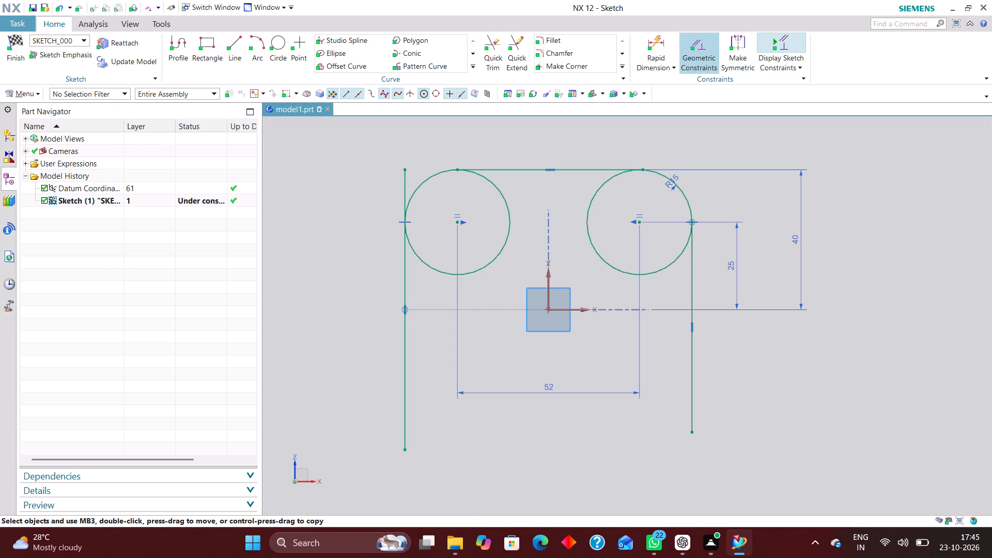
{"action": "left_click", "coordinate": [147, 150]}
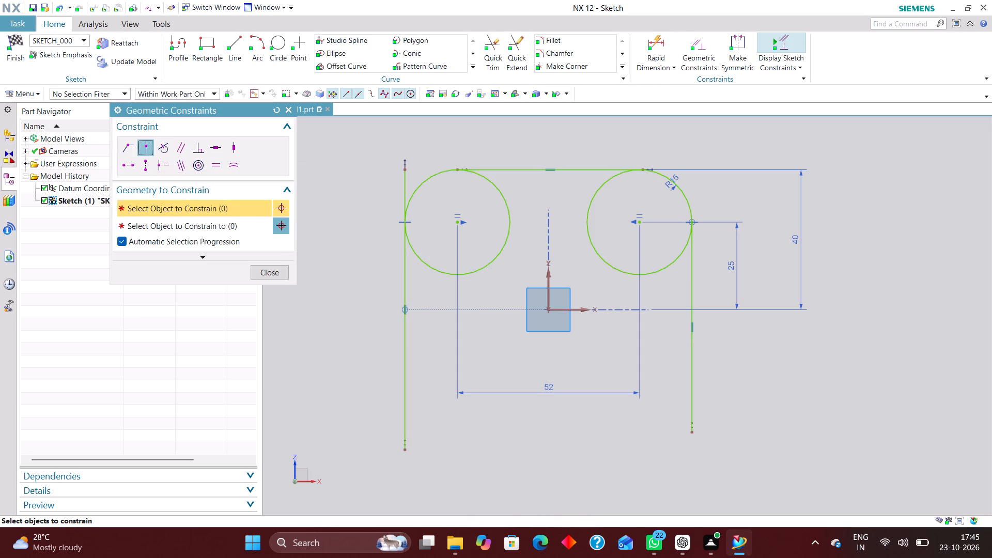
{"action": "left_click", "coordinate": [403, 167]}
{"action": "left_click", "coordinate": [430, 179]}
{"action": "scroll", "coordinate": [462, 168], "scroll_direction": "down", "scroll_amount": 2}
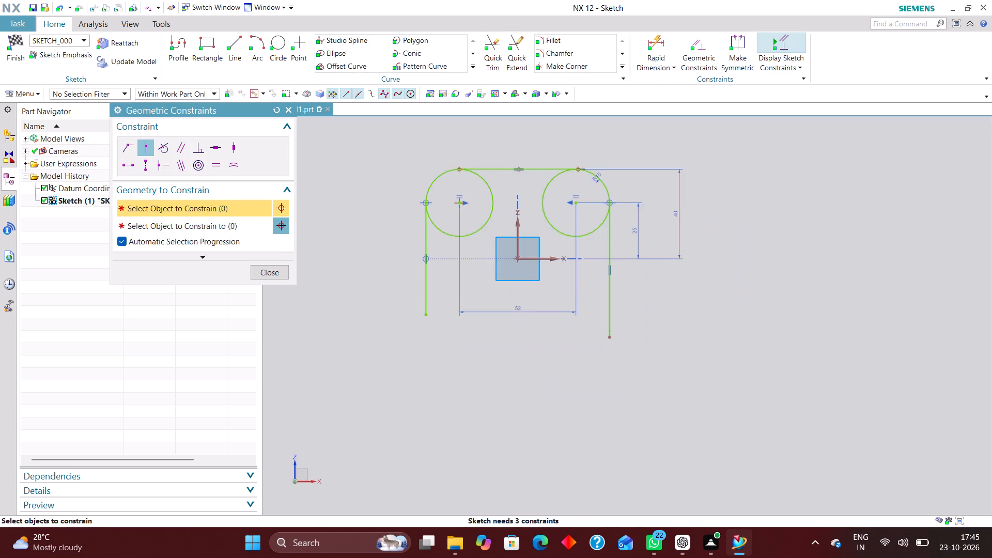
{"action": "scroll", "coordinate": [470, 234], "scroll_direction": "up", "scroll_amount": 3}
{"action": "left_click", "coordinate": [265, 274]}
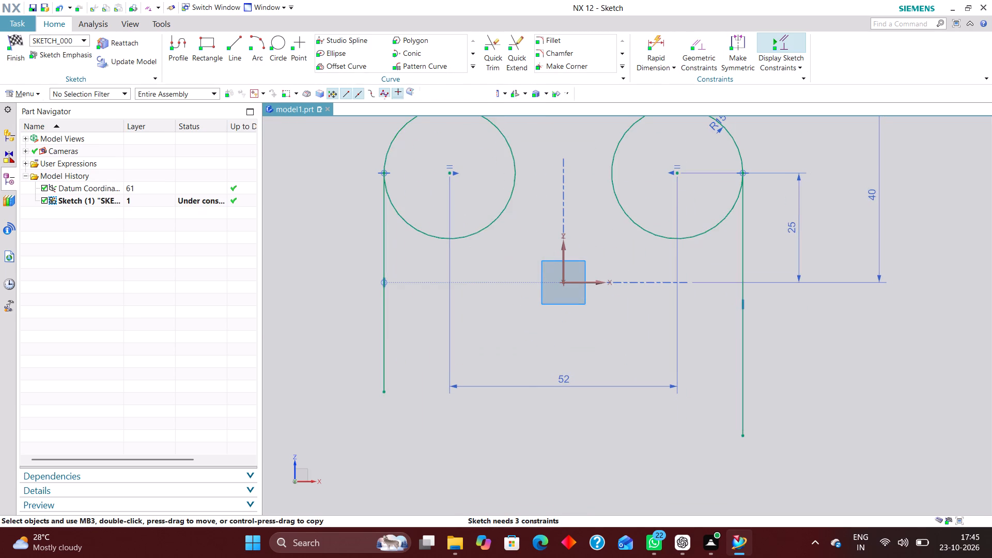
Draw a horizontal line from the right vertical line's lower endpoint, extending past the left vertical line.
{"action": "scroll", "coordinate": [494, 328], "scroll_direction": "down", "scroll_amount": 3}
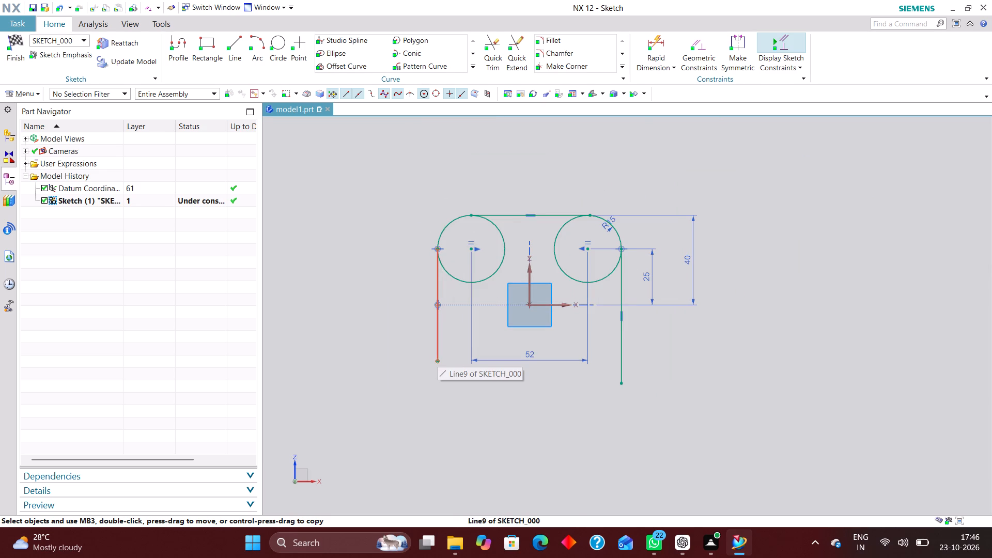
{"action": "scroll", "coordinate": [593, 251], "scroll_direction": "up", "scroll_amount": 4}
{"action": "scroll", "coordinate": [593, 251], "scroll_direction": "down", "scroll_amount": 5}
{"action": "scroll", "coordinate": [529, 306], "scroll_direction": "up", "scroll_amount": 2}
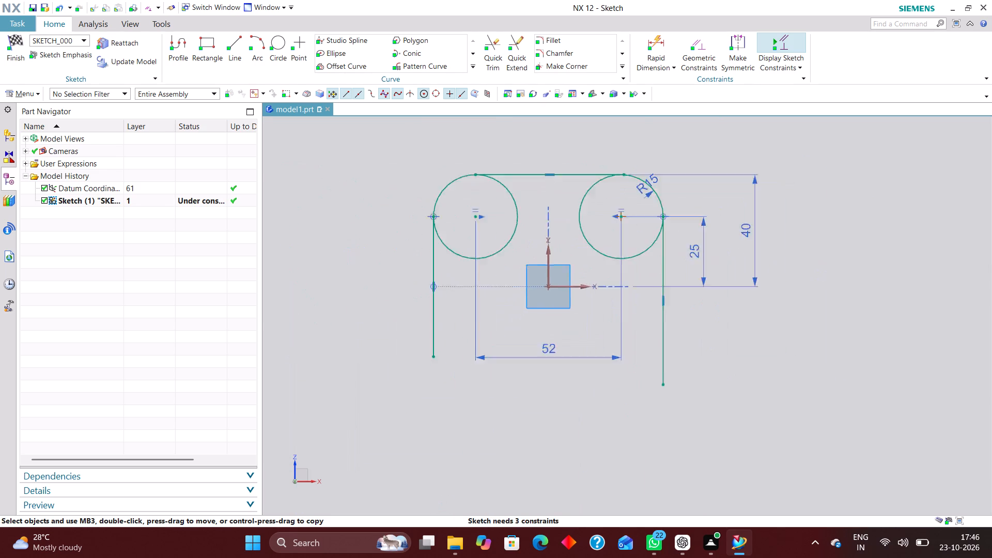
{"action": "scroll", "coordinate": [529, 306], "scroll_direction": "up", "scroll_amount": 2}
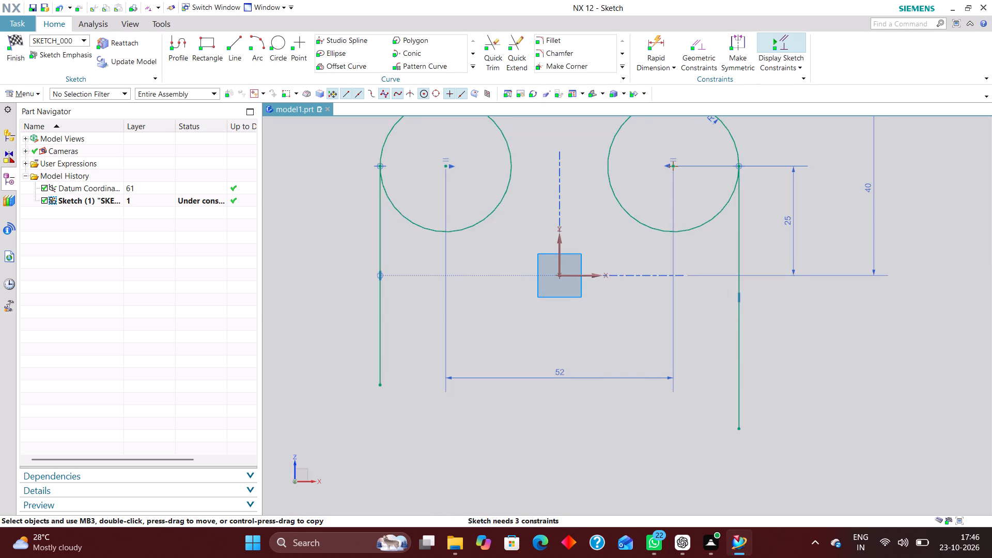
{"action": "scroll", "coordinate": [533, 191], "scroll_direction": "down", "scroll_amount": 2}
{"action": "left_click", "coordinate": [237, 45]}
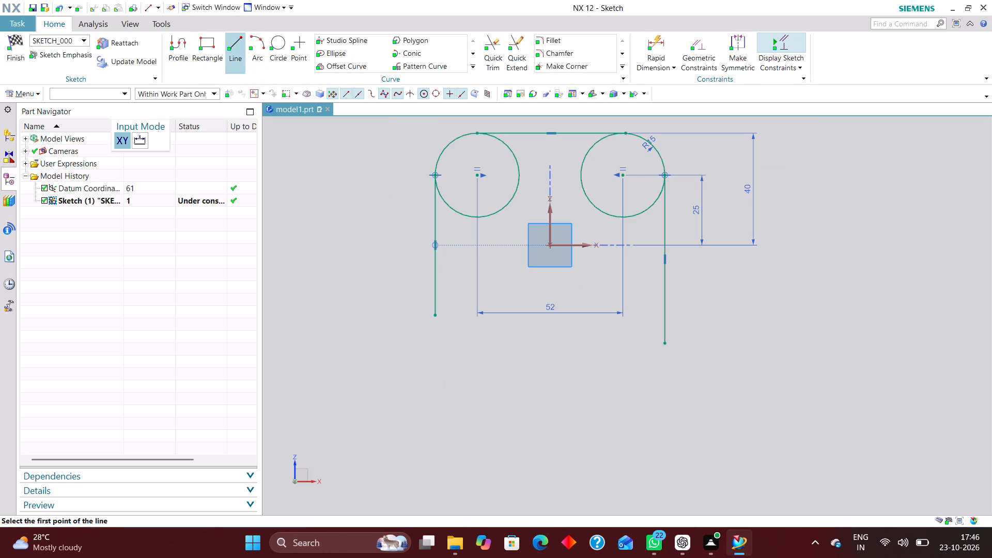
{"action": "left_click", "coordinate": [666, 342]}
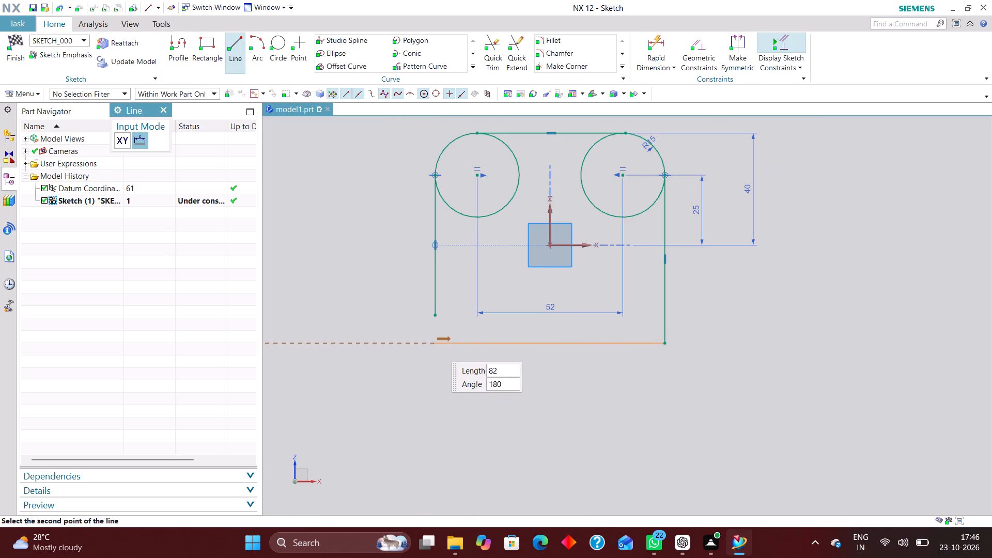
{"action": "left_click", "coordinate": [414, 345]}
Use Make Corner to join the left vertical line with the bottom horizontal line.
{"action": "left_click", "coordinate": [580, 66]}
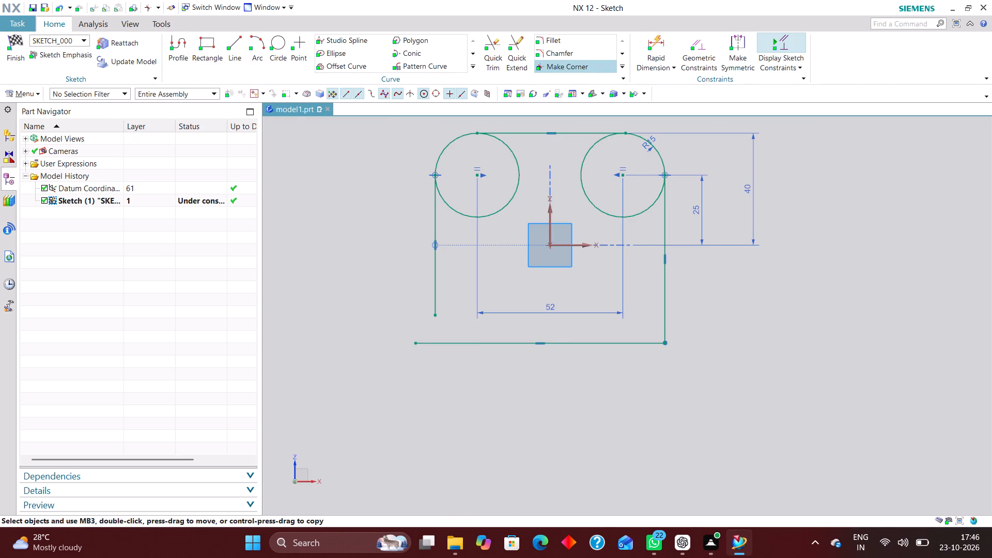
{"action": "left_click", "coordinate": [435, 299]}
{"action": "left_click", "coordinate": [447, 341]}
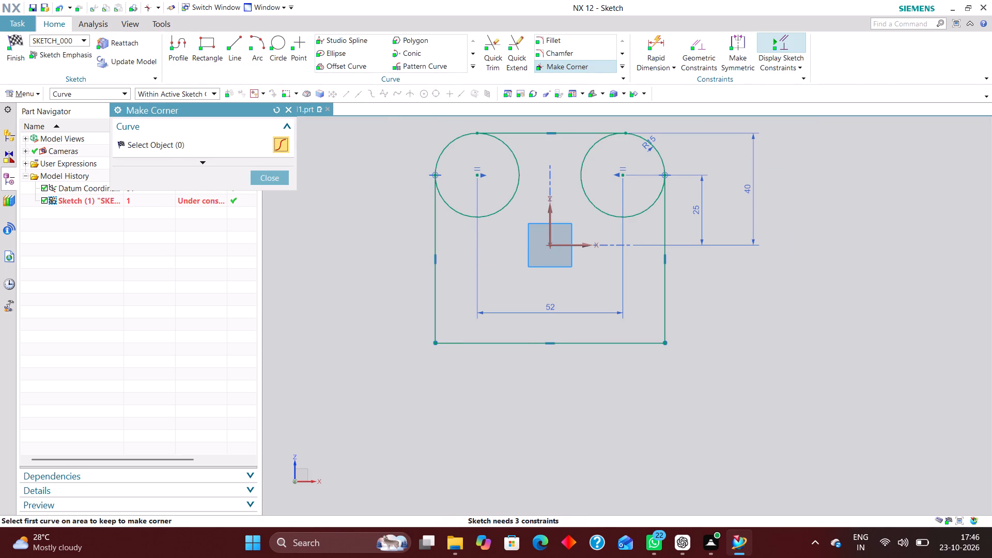
{"action": "left_click", "coordinate": [277, 177]}
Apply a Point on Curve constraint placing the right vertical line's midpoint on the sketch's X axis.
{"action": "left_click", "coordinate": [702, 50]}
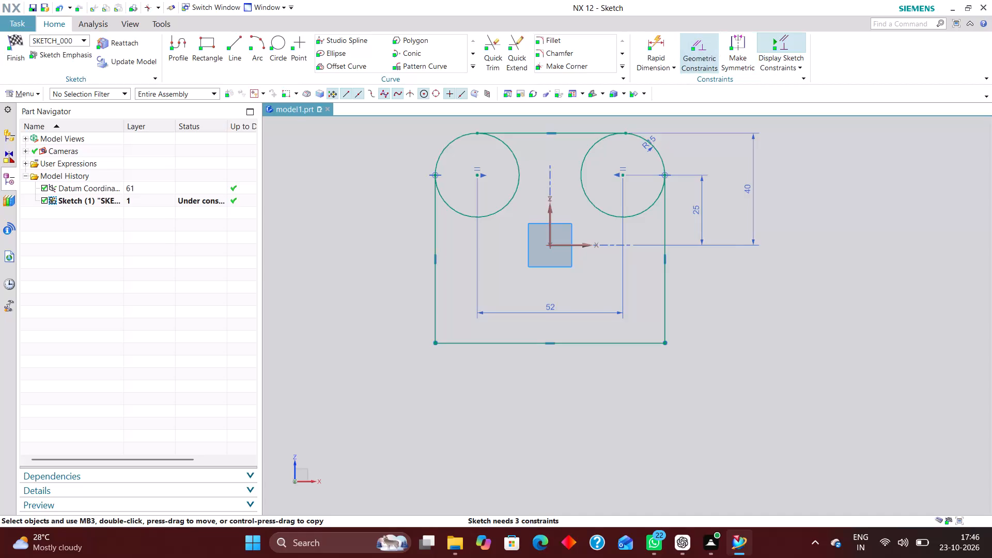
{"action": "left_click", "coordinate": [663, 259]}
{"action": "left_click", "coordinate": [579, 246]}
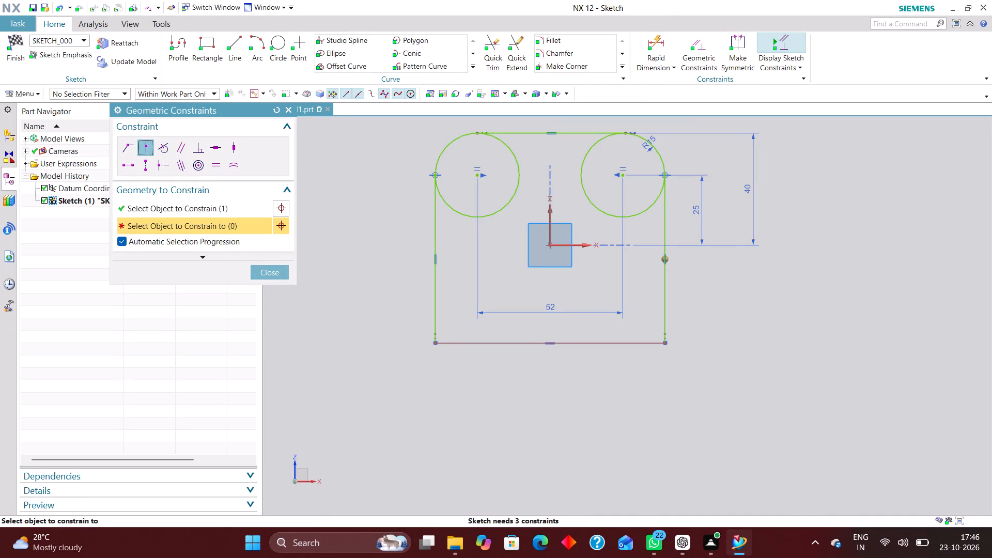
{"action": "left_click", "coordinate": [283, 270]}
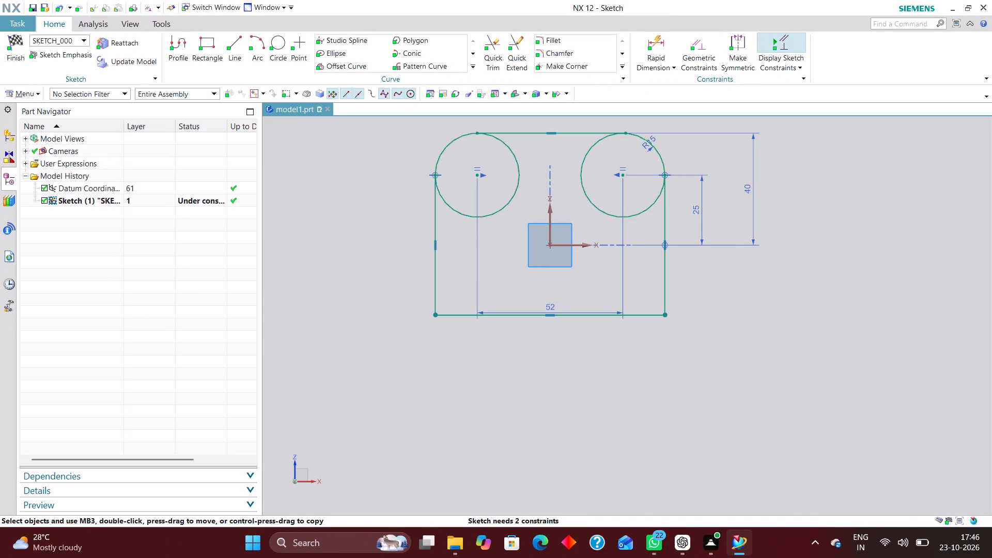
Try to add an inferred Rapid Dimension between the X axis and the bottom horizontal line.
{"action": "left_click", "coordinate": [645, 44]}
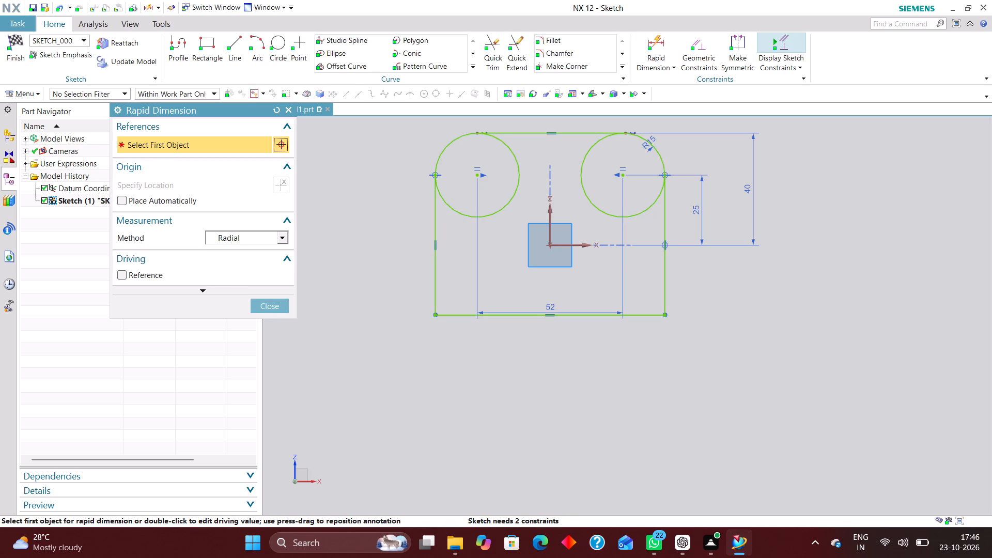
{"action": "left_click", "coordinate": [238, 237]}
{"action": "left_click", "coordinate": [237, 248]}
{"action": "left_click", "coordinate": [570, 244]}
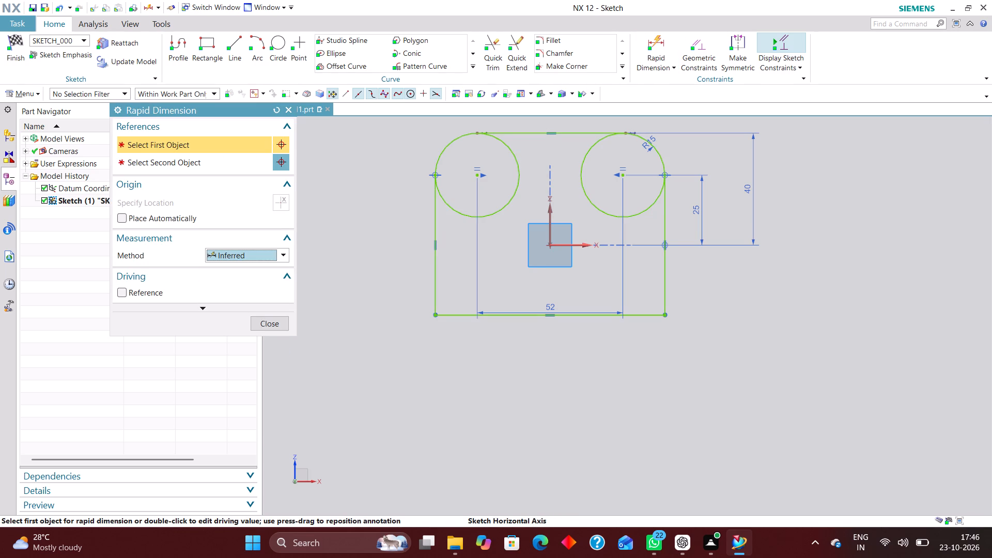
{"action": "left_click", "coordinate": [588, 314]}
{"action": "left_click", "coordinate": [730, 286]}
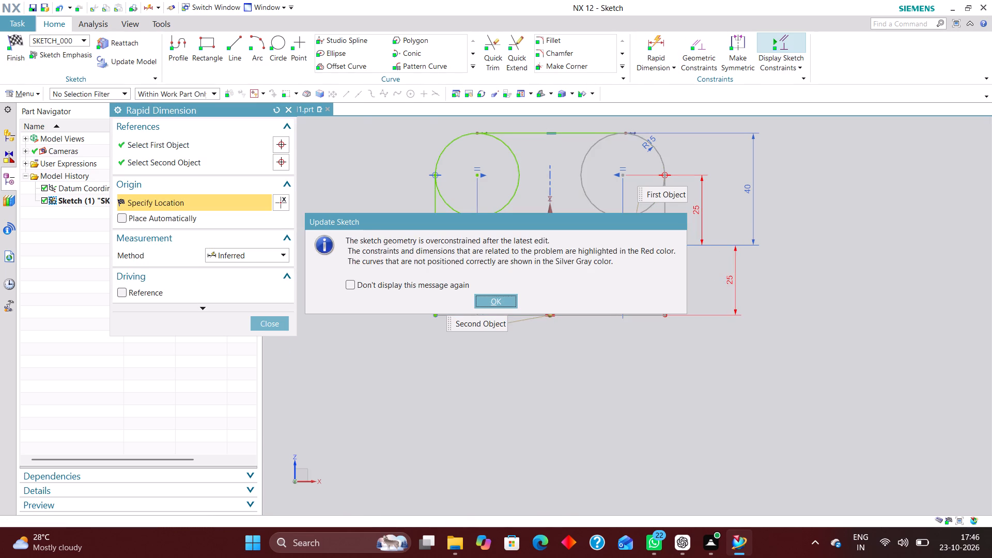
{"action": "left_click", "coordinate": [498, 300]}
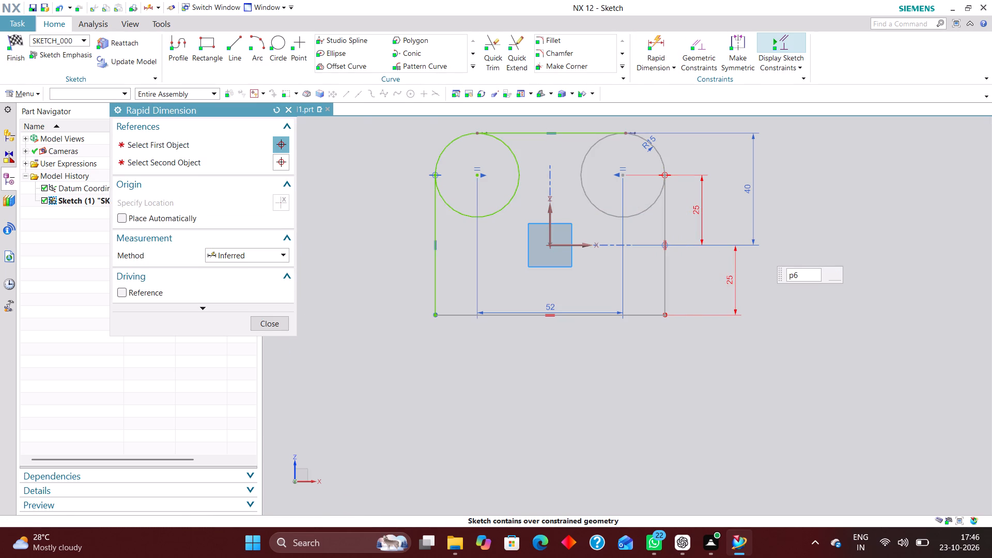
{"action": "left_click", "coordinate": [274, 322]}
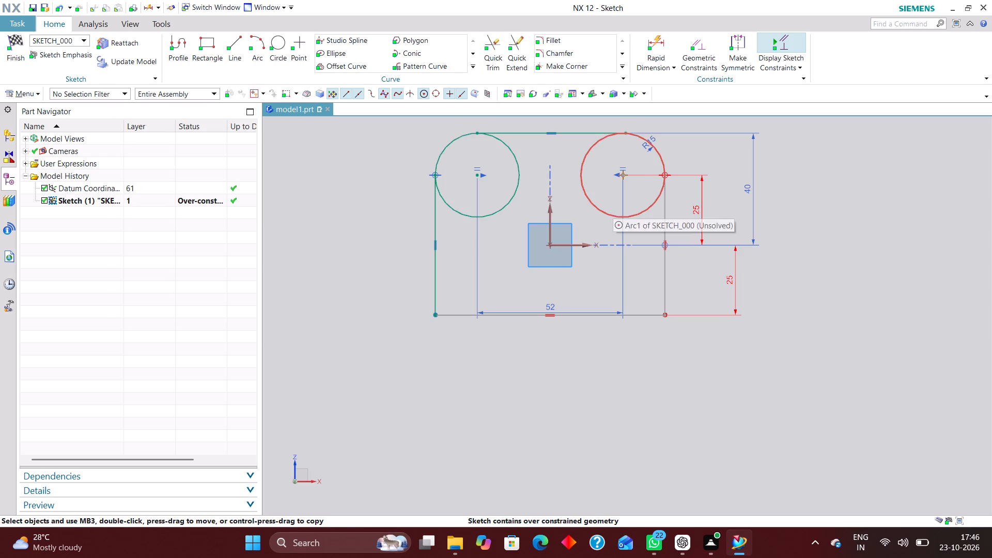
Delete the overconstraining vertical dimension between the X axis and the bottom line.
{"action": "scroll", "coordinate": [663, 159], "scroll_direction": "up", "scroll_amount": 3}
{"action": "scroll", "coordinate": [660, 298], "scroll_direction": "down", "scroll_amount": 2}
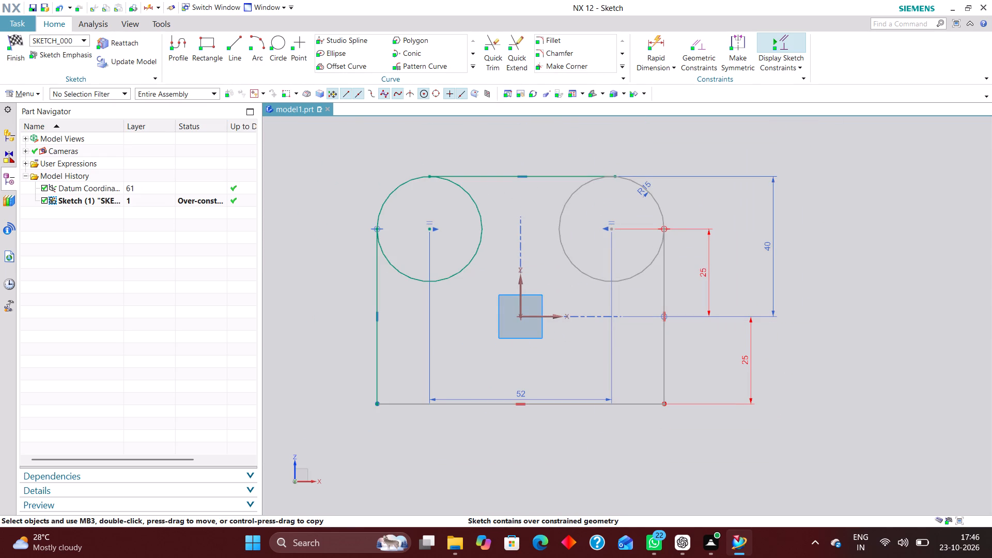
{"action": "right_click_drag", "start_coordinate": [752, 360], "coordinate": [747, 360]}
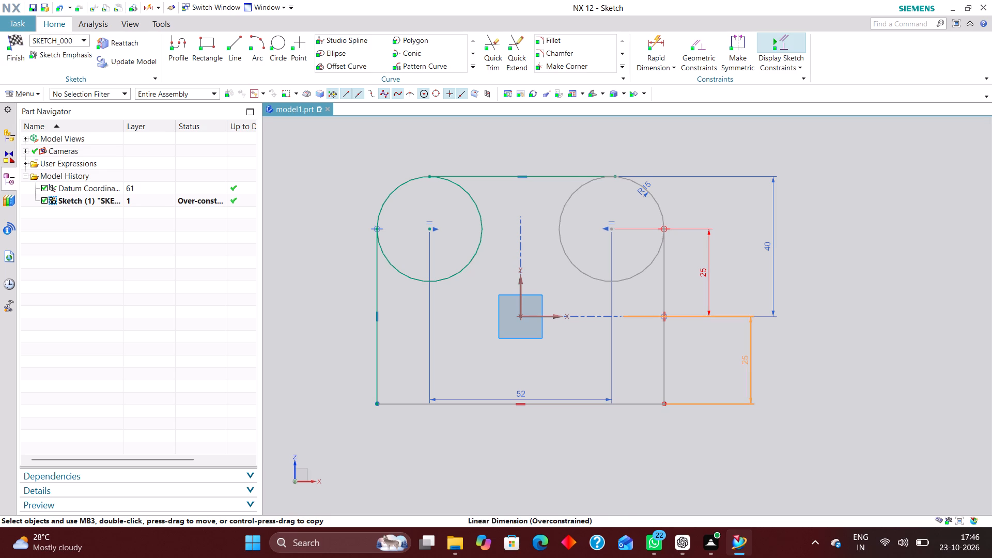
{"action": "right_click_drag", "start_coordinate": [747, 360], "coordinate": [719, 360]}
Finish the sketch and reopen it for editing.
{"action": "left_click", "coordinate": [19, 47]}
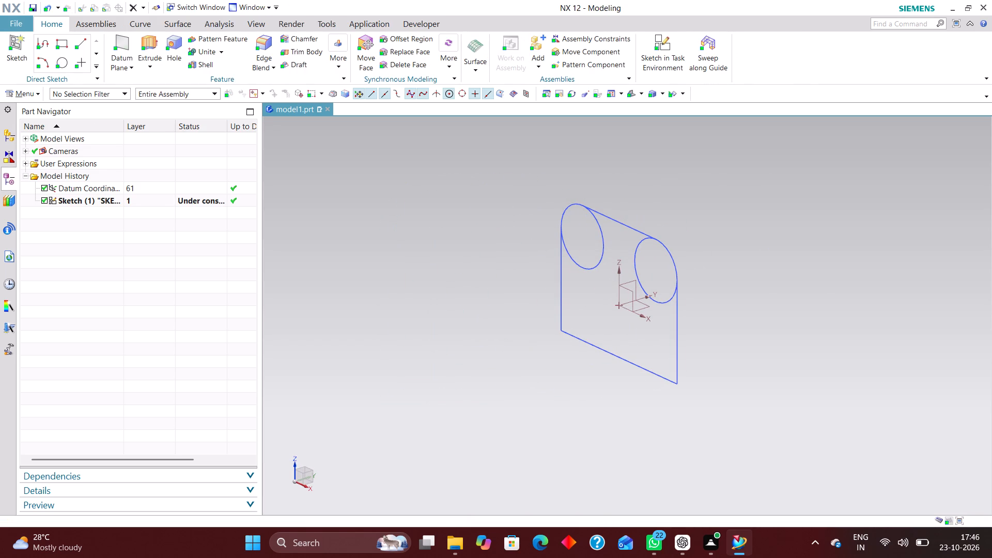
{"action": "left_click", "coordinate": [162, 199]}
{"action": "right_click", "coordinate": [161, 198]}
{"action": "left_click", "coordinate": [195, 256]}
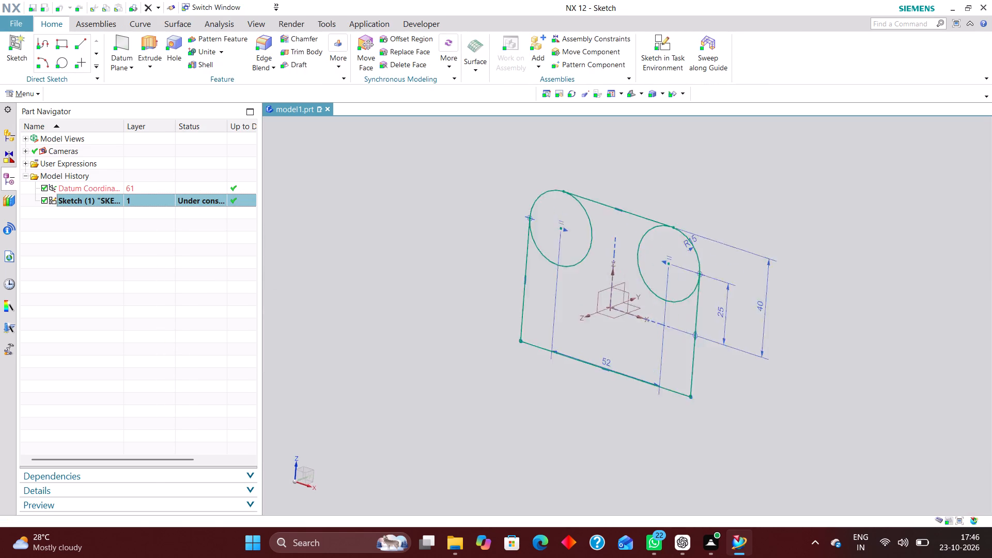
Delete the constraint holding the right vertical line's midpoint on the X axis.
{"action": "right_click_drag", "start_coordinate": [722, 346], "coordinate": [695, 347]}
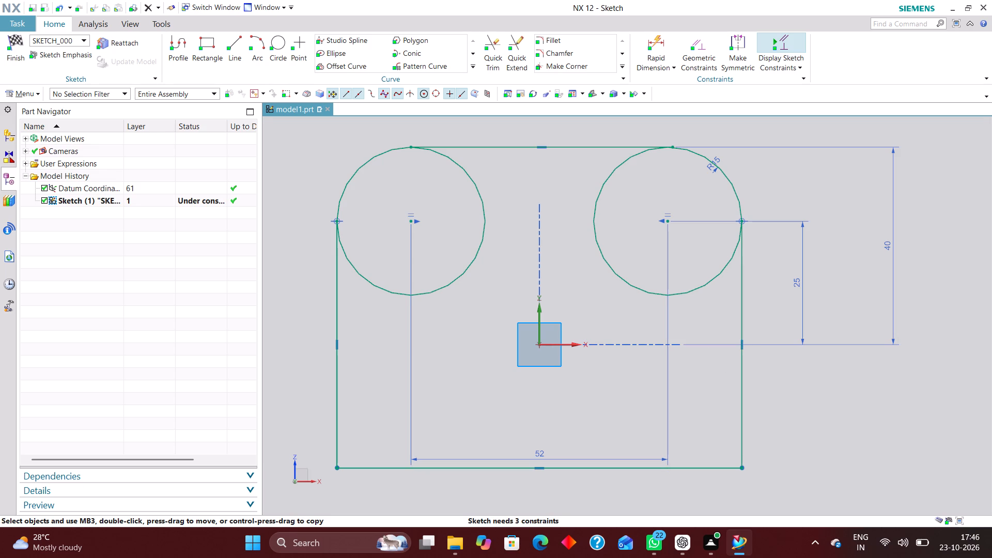
Add a 40 mm vertical dimension between the X axis and the bottom horizontal line.
{"action": "scroll", "coordinate": [730, 326], "scroll_direction": "down", "scroll_amount": 2}
{"action": "scroll", "coordinate": [739, 380], "scroll_direction": "up", "scroll_amount": 1}
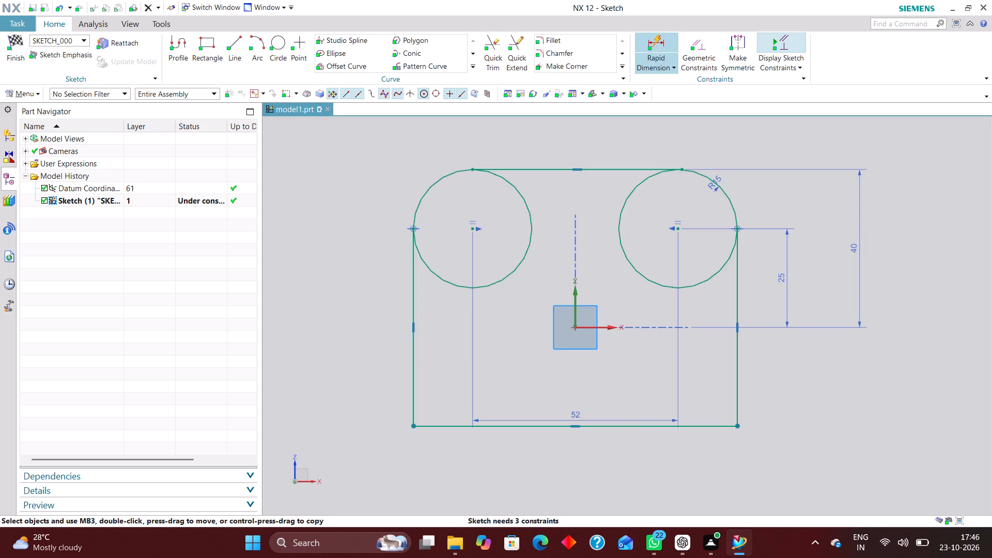
{"action": "left_click", "coordinate": [661, 38]}
{"action": "left_click", "coordinate": [607, 330]}
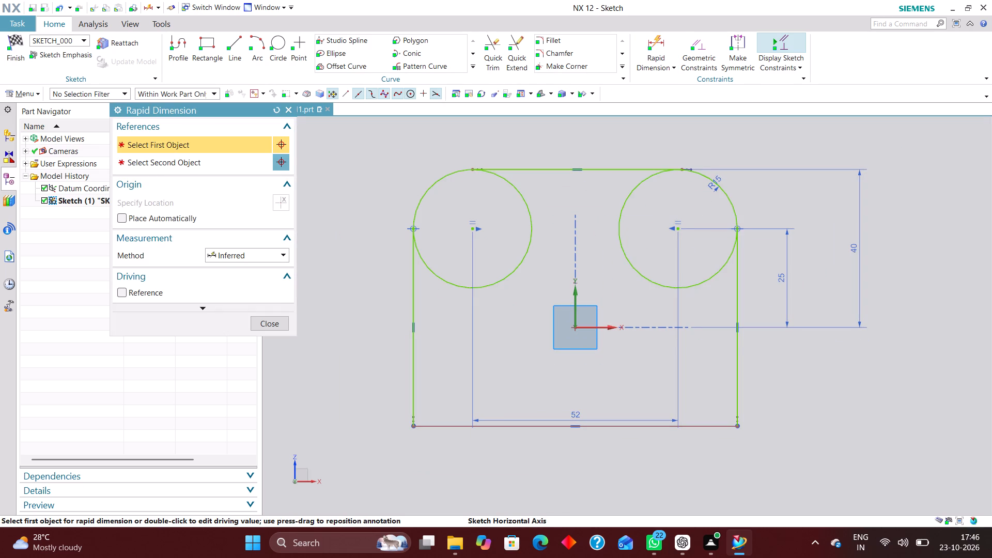
{"action": "left_click", "coordinate": [614, 423]}
{"action": "left_click", "coordinate": [842, 376]}
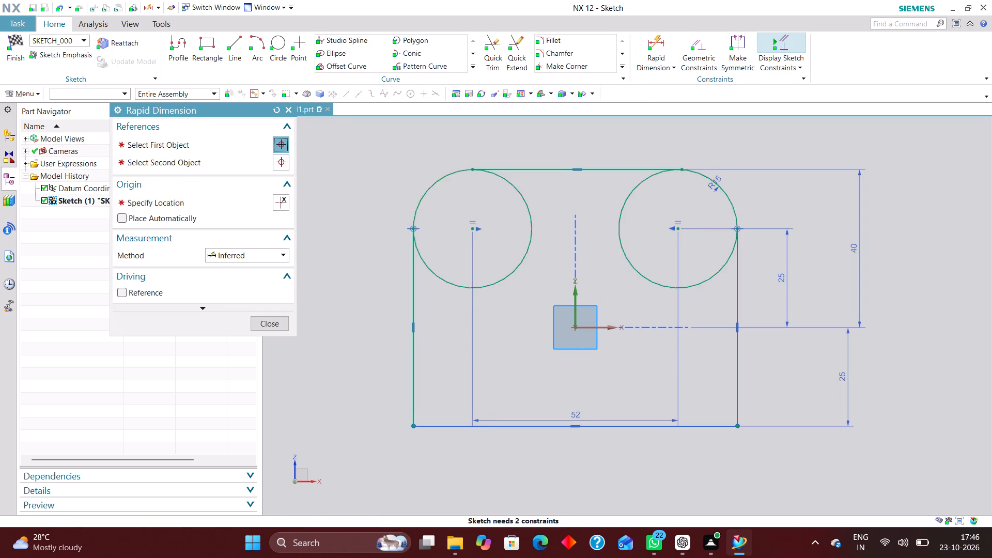
{"action": "type", "text": "40"}
{"action": "key", "text": "Return"}
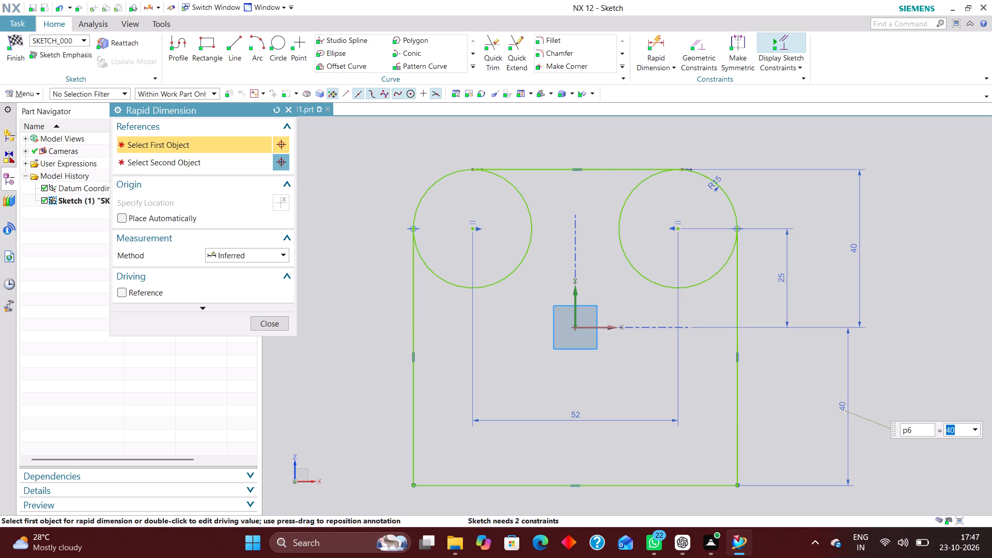
{"action": "left_click", "coordinate": [279, 326]}
Set the right circle's radial dimension to 10 mm.
{"action": "scroll", "coordinate": [713, 166], "scroll_direction": "up", "scroll_amount": 3}
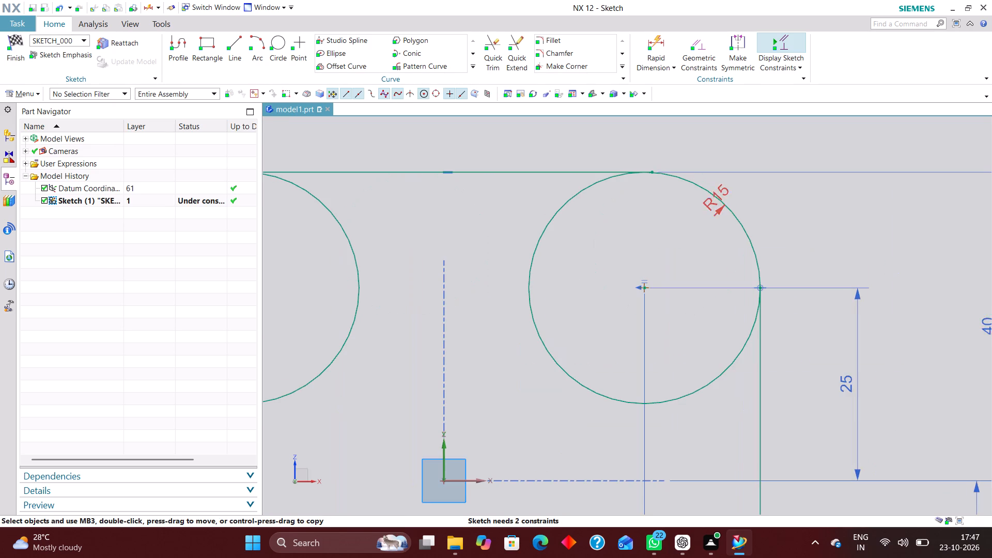
{"action": "double_click", "coordinate": [723, 193]}
{"action": "type", "text": "10"}
{"action": "key", "text": "Return"}
{"action": "scroll", "coordinate": [748, 182], "scroll_direction": "down", "scroll_amount": 3}
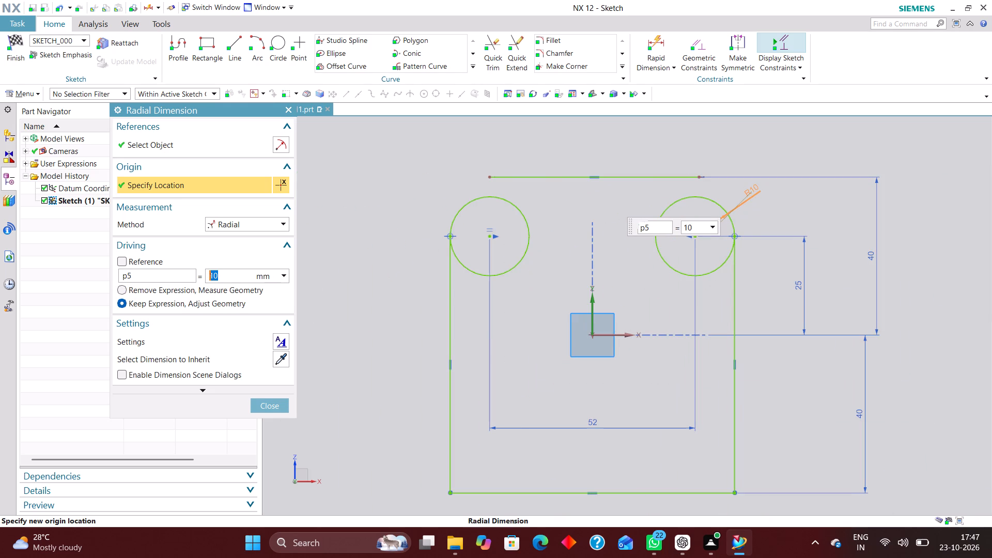
{"action": "scroll", "coordinate": [668, 239], "scroll_direction": "up", "scroll_amount": 2}
{"action": "scroll", "coordinate": [655, 227], "scroll_direction": "down", "scroll_amount": 2}
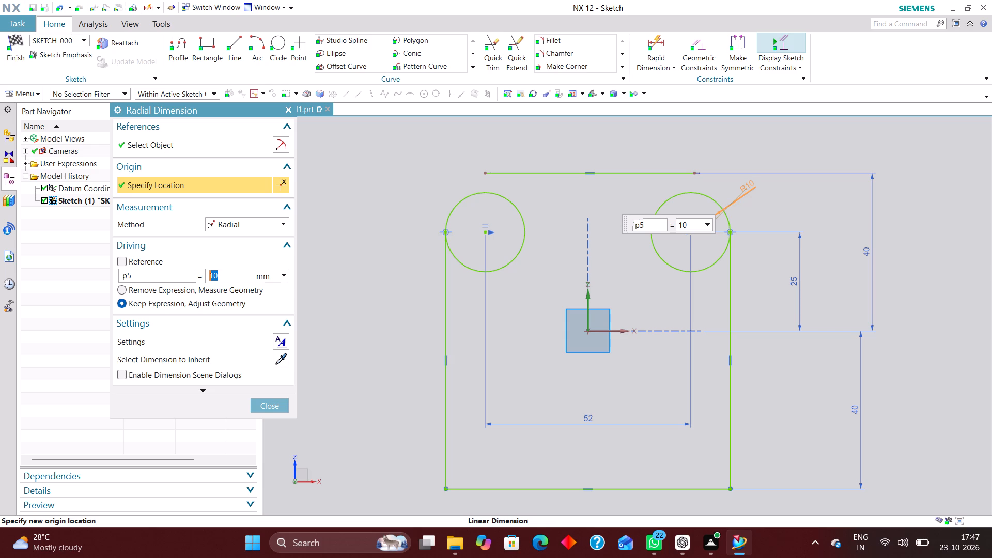
{"action": "scroll", "coordinate": [756, 195], "scroll_direction": "up", "scroll_amount": 1}
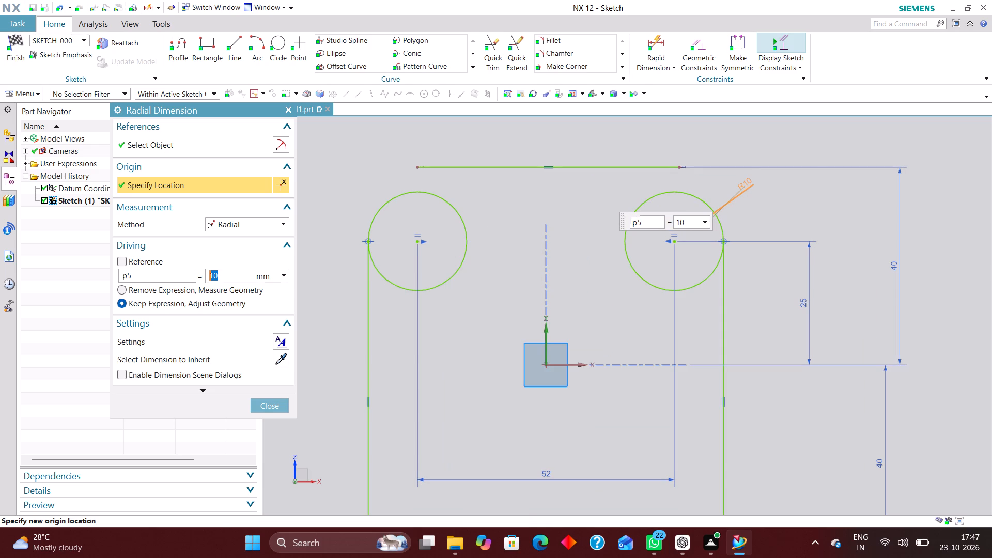
{"action": "left_click", "coordinate": [269, 403]}
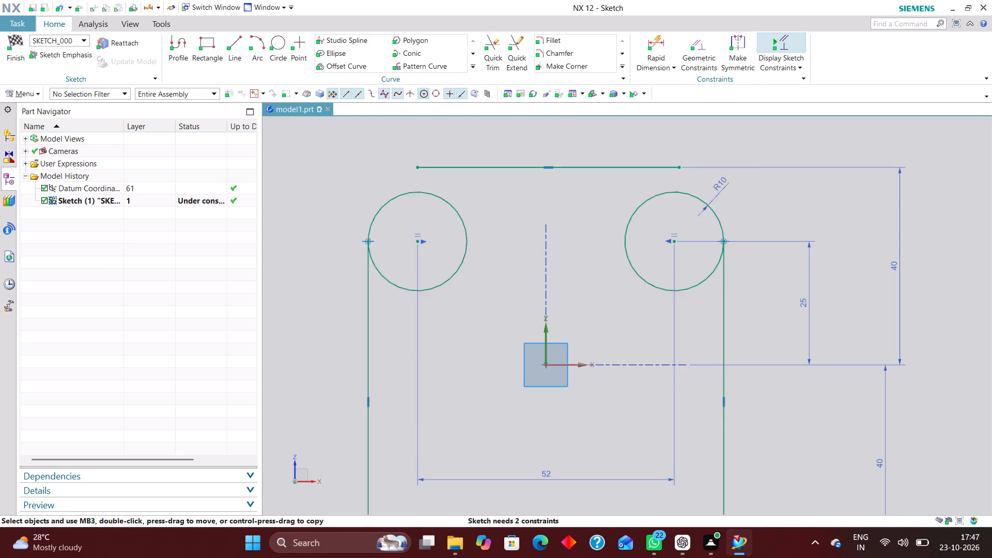
Set the vertical distance from the X axis to the right circle's centre to 30 mm.
{"action": "double_click", "coordinate": [811, 306]}
{"action": "type", "text": "30"}
{"action": "key", "text": "Return"}
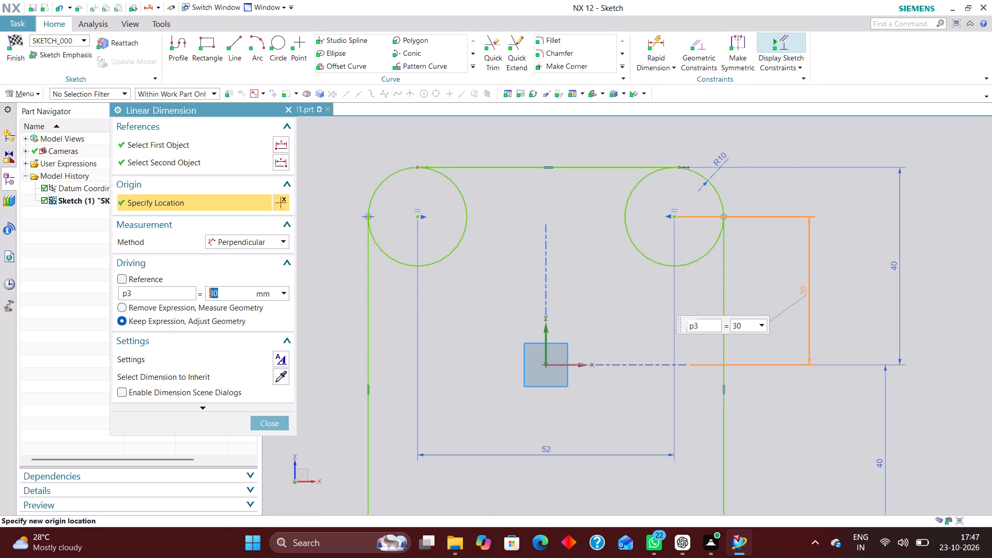
{"action": "scroll", "coordinate": [687, 171], "scroll_direction": "up", "scroll_amount": 5}
{"action": "scroll", "coordinate": [687, 171], "scroll_direction": "down", "scroll_amount": 5}
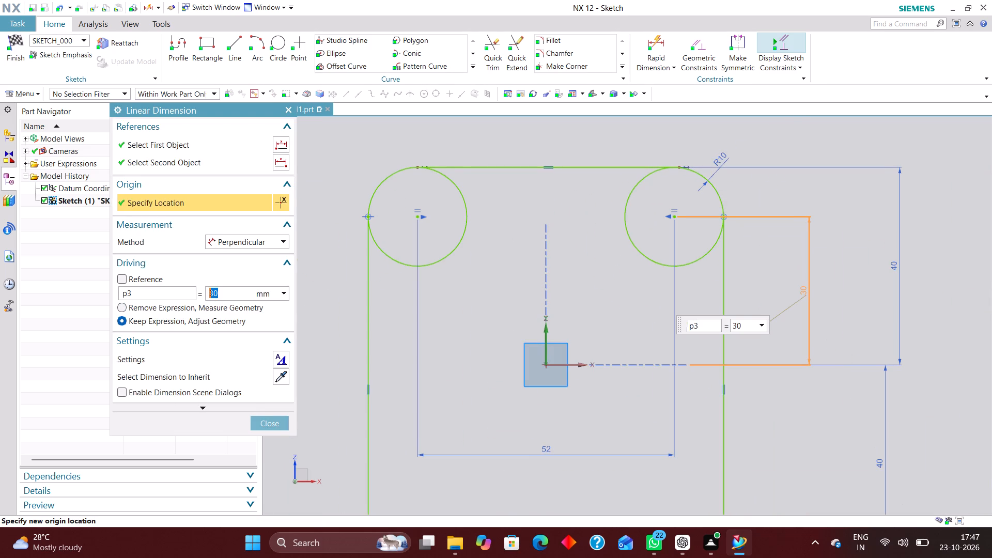
{"action": "left_click", "coordinate": [279, 420]}
Apply a Point on Curve constraint placing the top horizontal line's right endpoint on the right circle.
{"action": "left_click", "coordinate": [705, 44]}
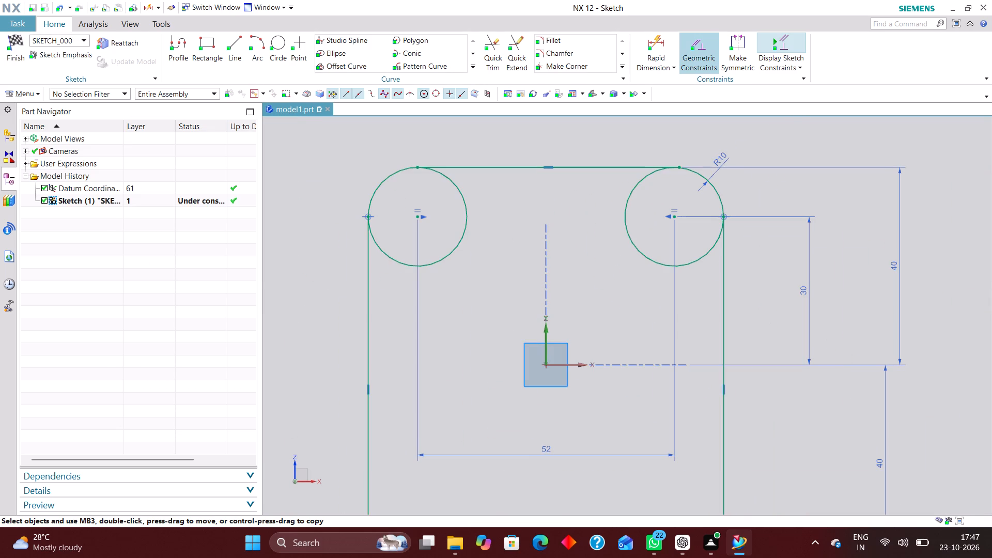
{"action": "left_click", "coordinate": [165, 152]}
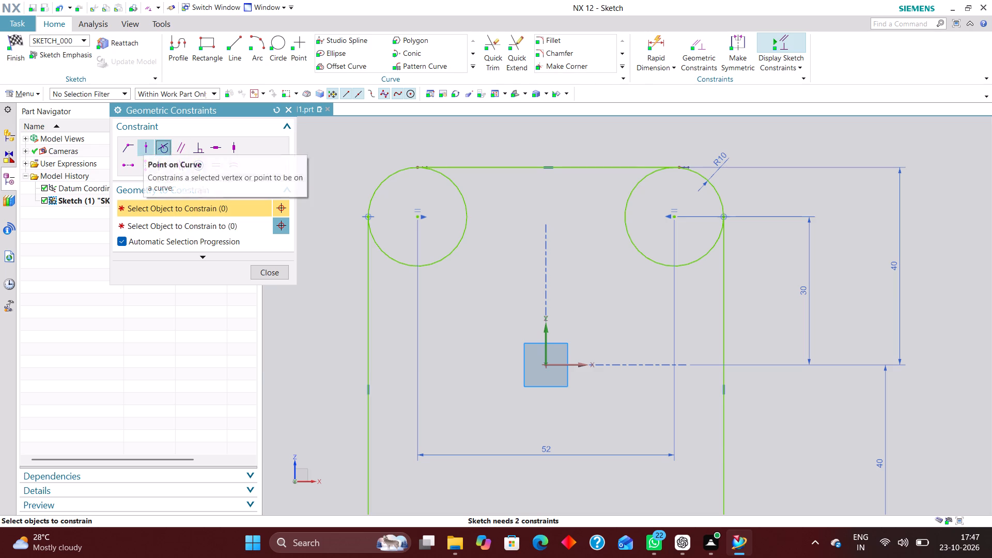
{"action": "left_click", "coordinate": [143, 143]}
{"action": "left_click", "coordinate": [680, 167]}
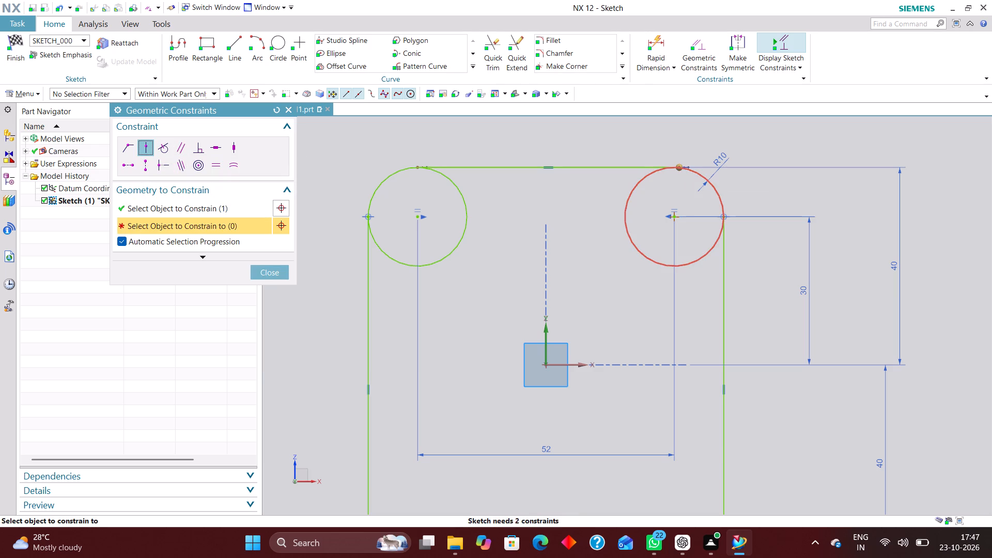
{"action": "left_click", "coordinate": [692, 175]}
{"action": "scroll", "coordinate": [630, 163], "scroll_direction": "down", "scroll_amount": 3}
{"action": "scroll", "coordinate": [533, 220], "scroll_direction": "up", "scroll_amount": 1}
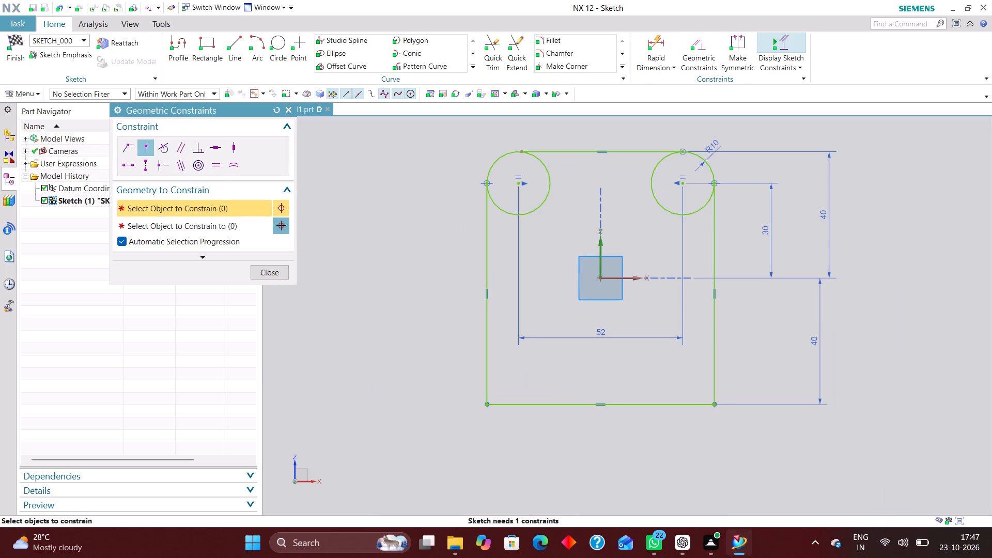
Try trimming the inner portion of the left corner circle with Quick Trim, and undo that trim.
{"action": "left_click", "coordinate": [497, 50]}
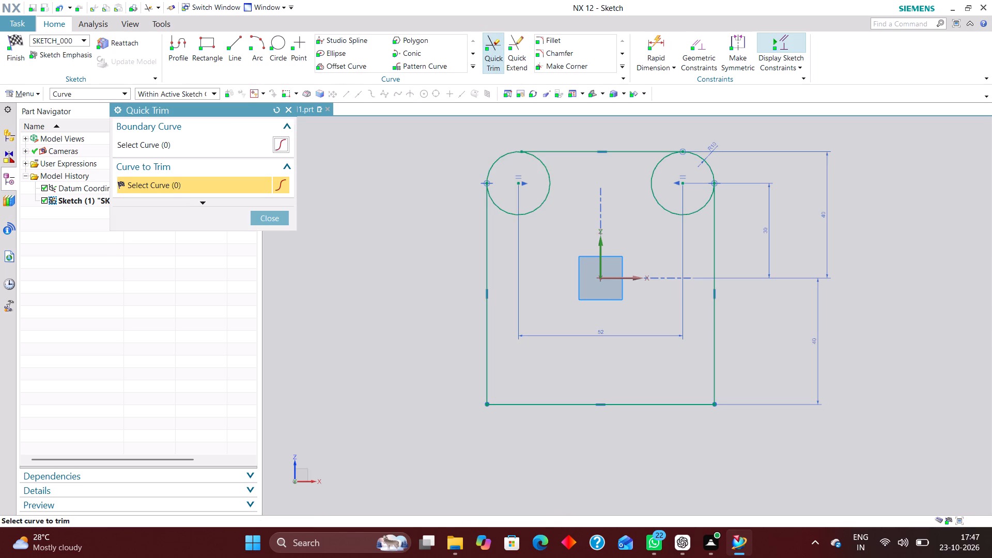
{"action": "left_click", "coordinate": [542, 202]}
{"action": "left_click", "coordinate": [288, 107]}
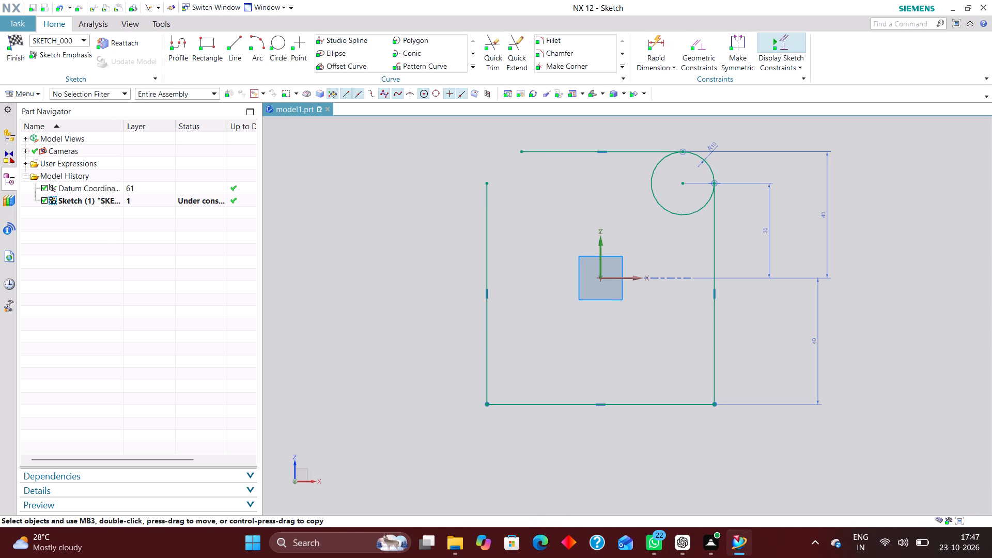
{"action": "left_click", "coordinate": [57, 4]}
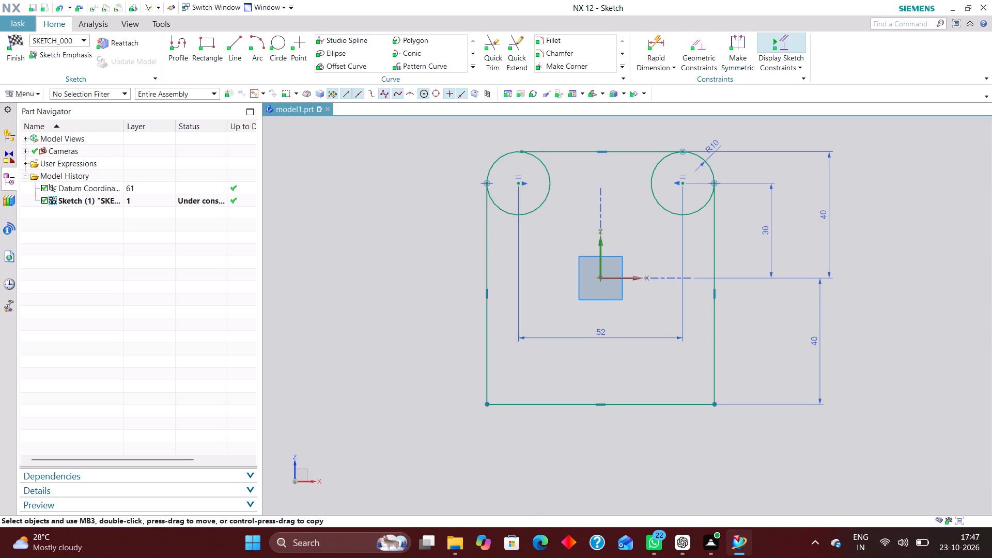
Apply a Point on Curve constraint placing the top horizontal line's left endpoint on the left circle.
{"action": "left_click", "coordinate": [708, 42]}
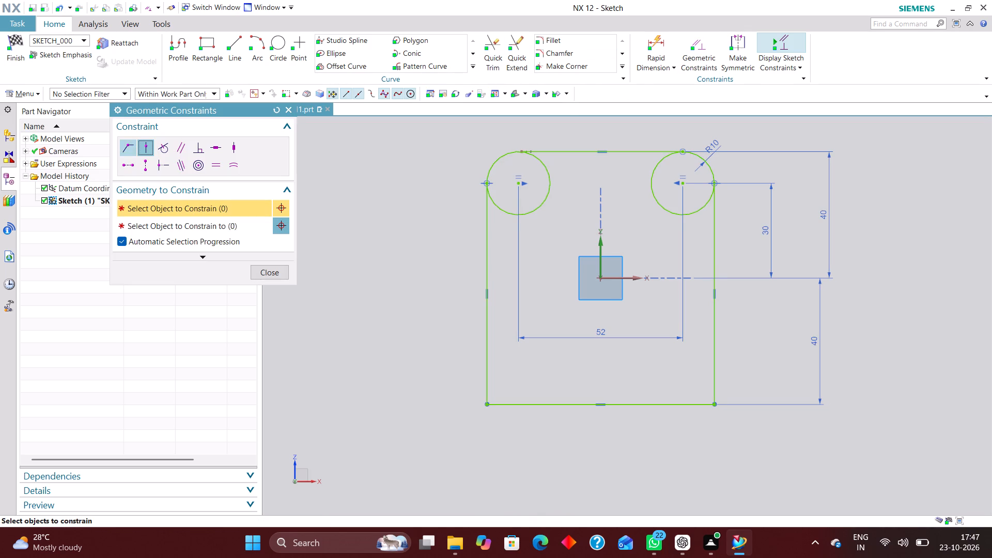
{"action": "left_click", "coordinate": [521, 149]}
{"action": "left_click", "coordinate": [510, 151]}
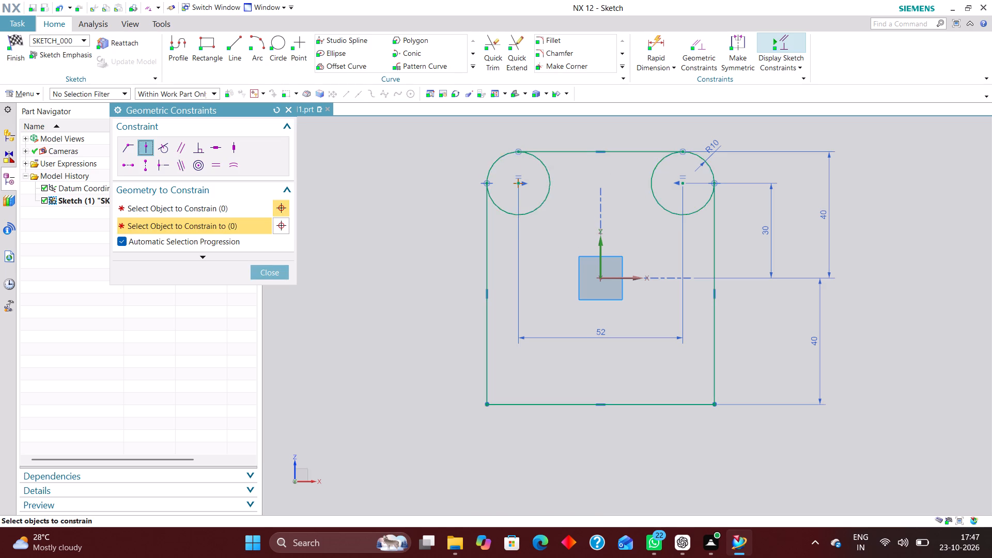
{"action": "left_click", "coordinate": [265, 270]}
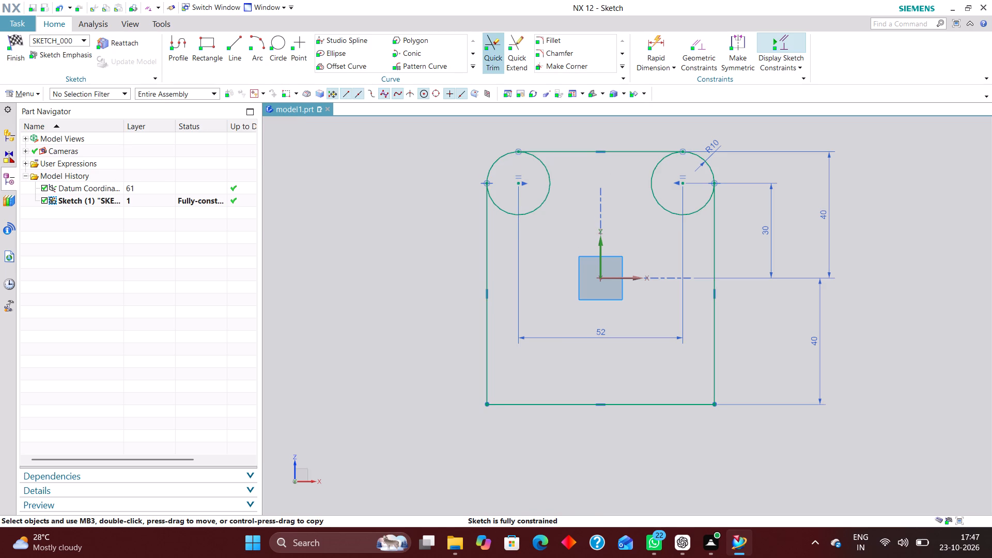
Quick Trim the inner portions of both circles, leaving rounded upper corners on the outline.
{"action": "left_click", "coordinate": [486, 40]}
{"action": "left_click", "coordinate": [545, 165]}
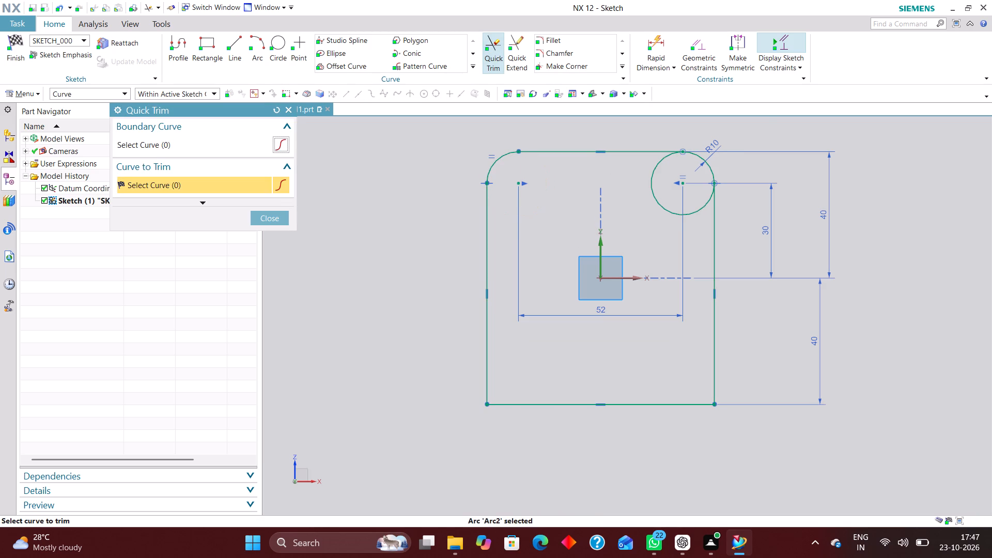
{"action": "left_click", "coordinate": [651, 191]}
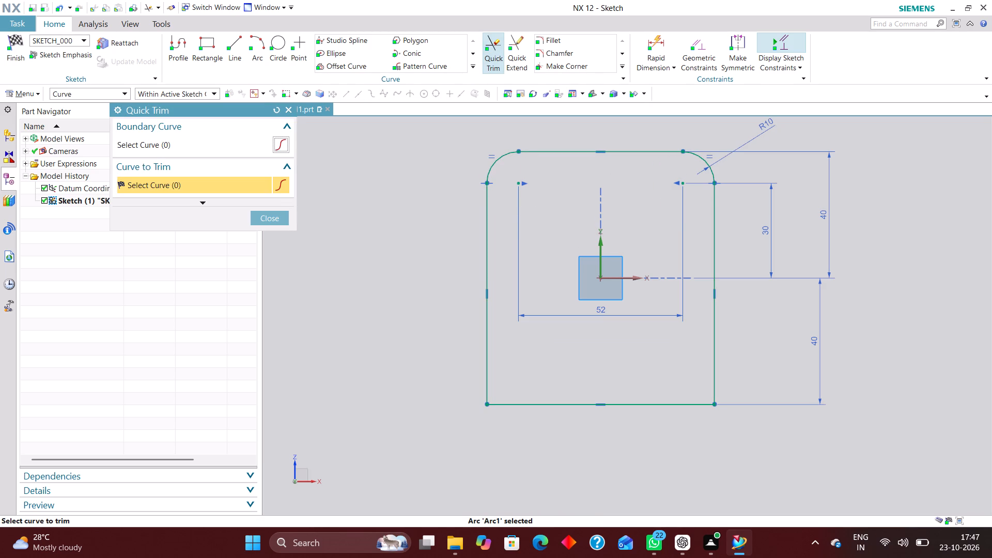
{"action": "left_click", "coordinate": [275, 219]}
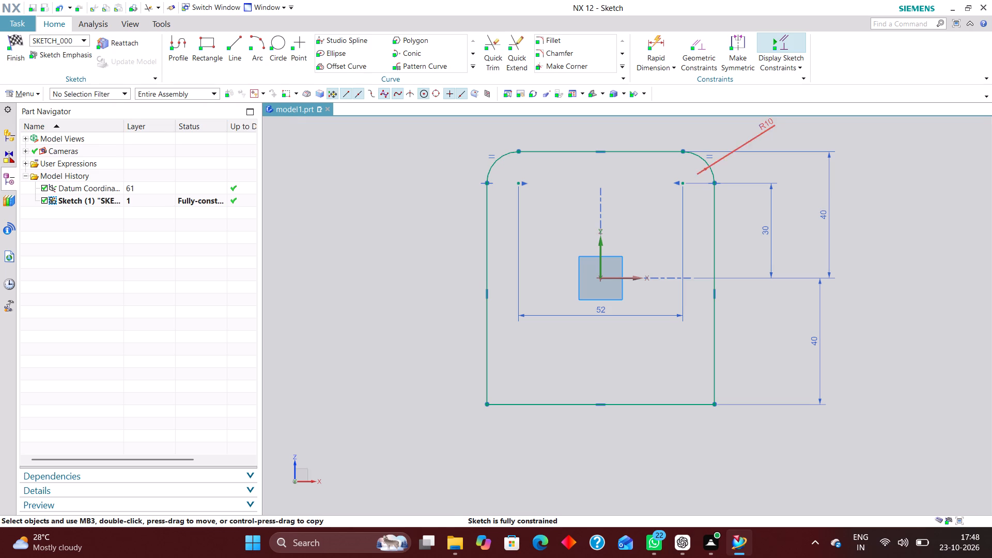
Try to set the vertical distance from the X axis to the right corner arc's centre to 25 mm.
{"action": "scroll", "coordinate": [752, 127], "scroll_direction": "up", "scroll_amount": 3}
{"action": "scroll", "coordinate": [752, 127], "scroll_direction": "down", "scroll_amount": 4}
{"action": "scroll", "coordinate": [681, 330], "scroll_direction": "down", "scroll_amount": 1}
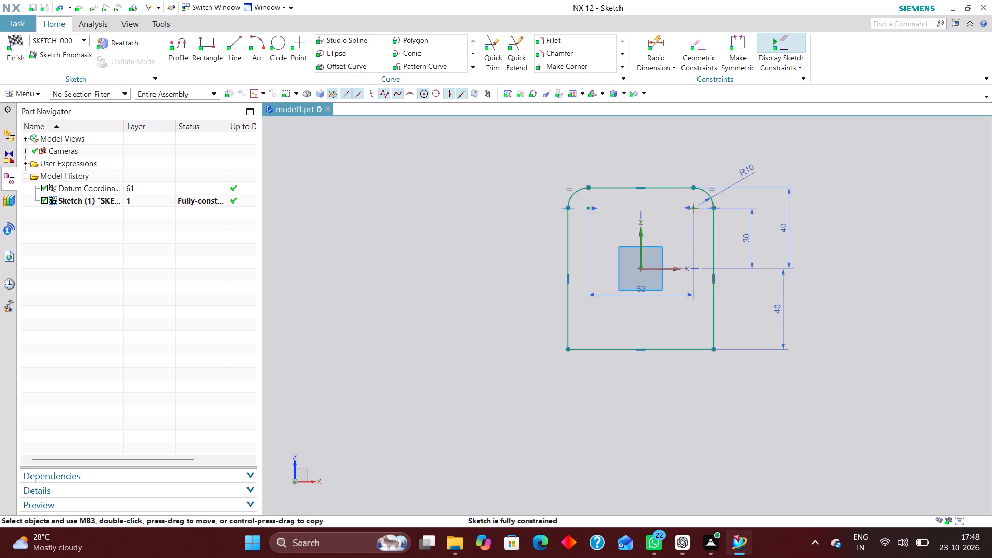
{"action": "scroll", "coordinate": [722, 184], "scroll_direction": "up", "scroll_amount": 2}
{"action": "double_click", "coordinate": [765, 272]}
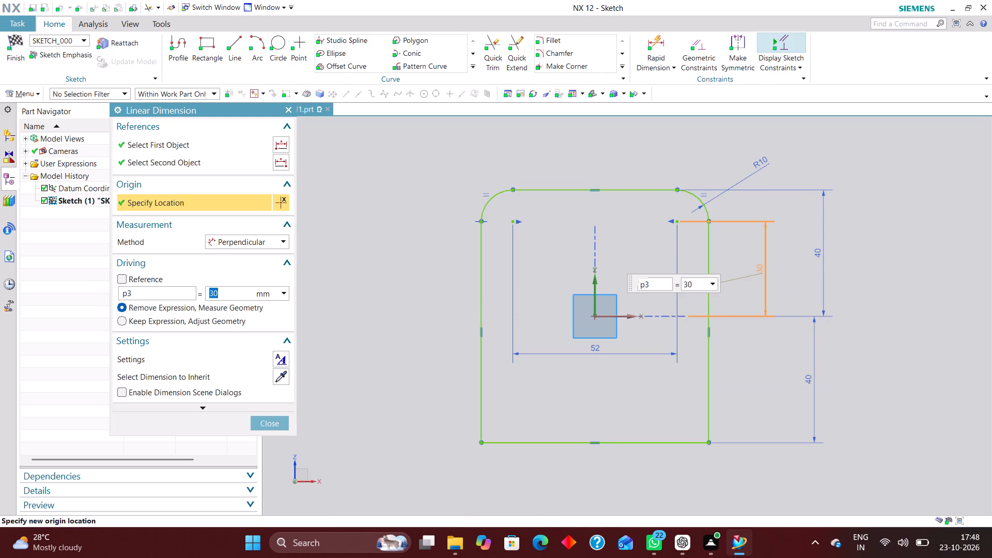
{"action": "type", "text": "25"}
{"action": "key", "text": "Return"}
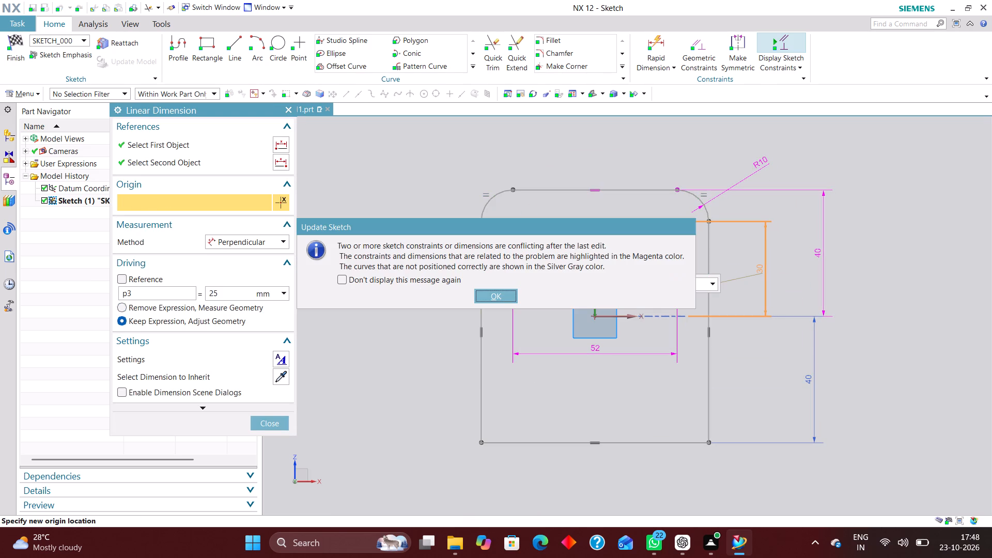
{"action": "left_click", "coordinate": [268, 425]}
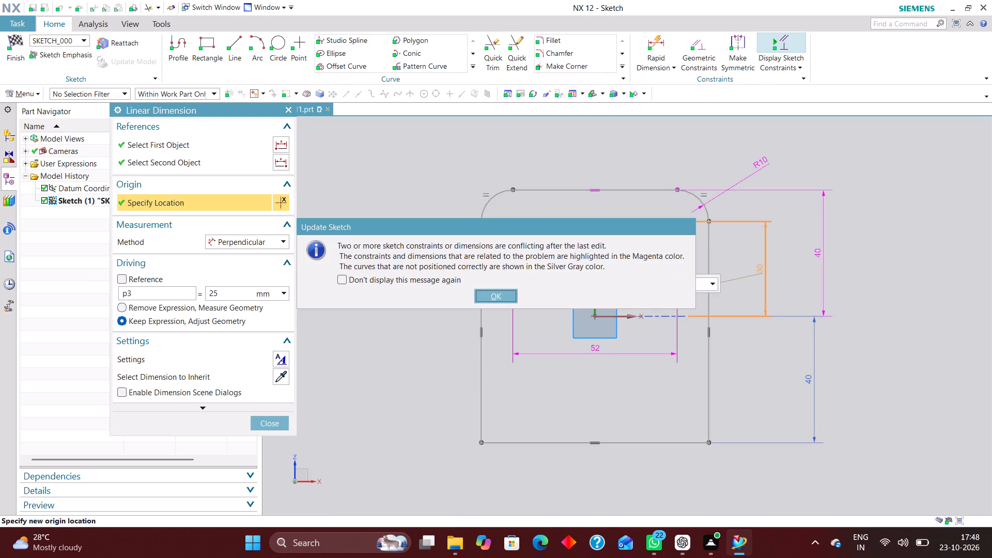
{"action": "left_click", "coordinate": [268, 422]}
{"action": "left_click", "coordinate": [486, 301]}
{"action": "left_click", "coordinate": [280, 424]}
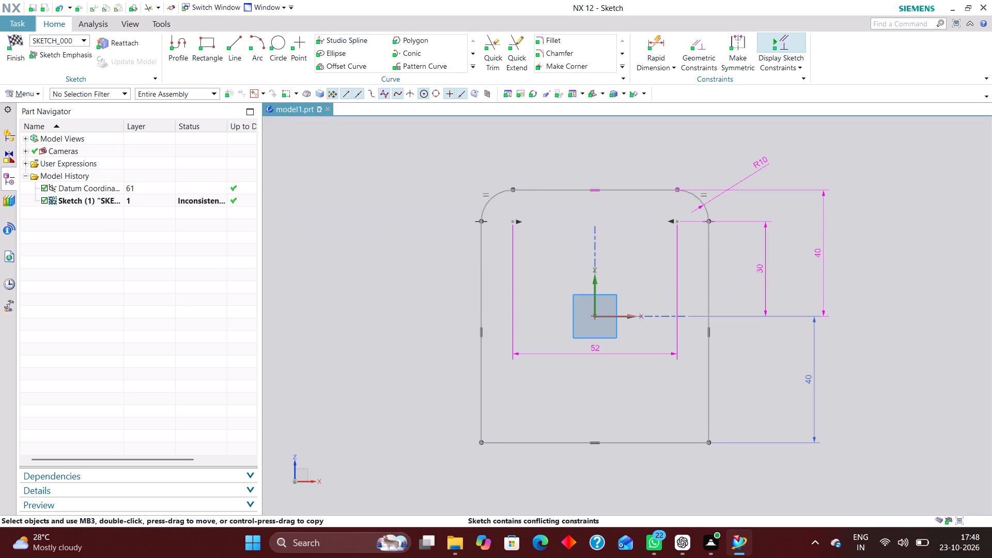
Undo the recent sketch edits back to the untrimmed 15 mm radius circles with centres 25 mm above the X axis.
{"action": "triple_click", "coordinate": [57, 5]}
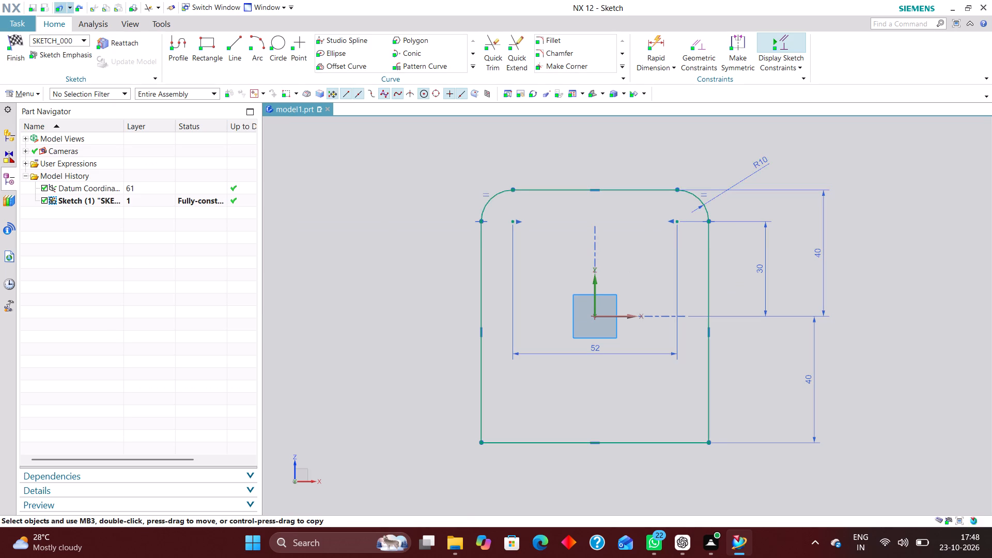
{"action": "left_click", "coordinate": [57, 5]}
{"action": "double_click", "coordinate": [57, 5]}
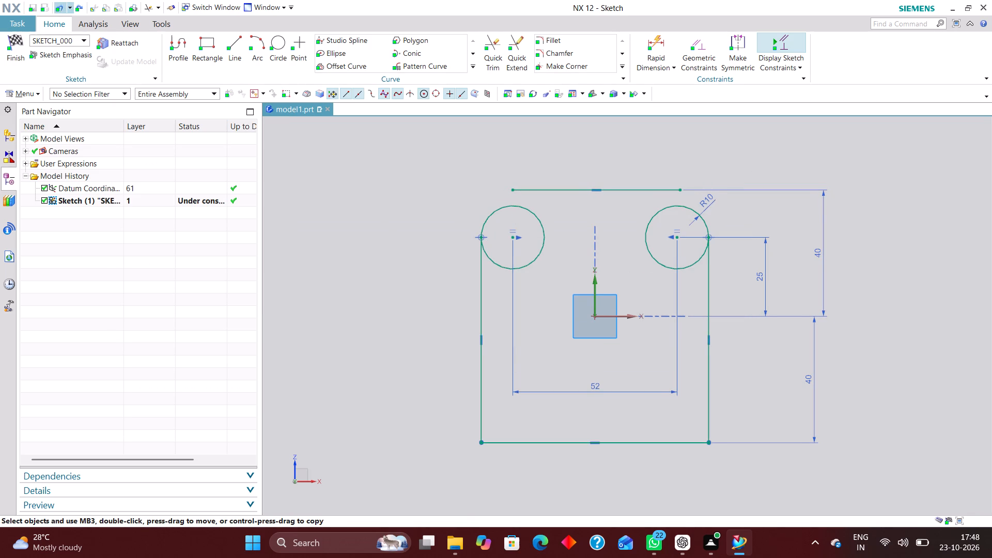
{"action": "left_click", "coordinate": [57, 5]}
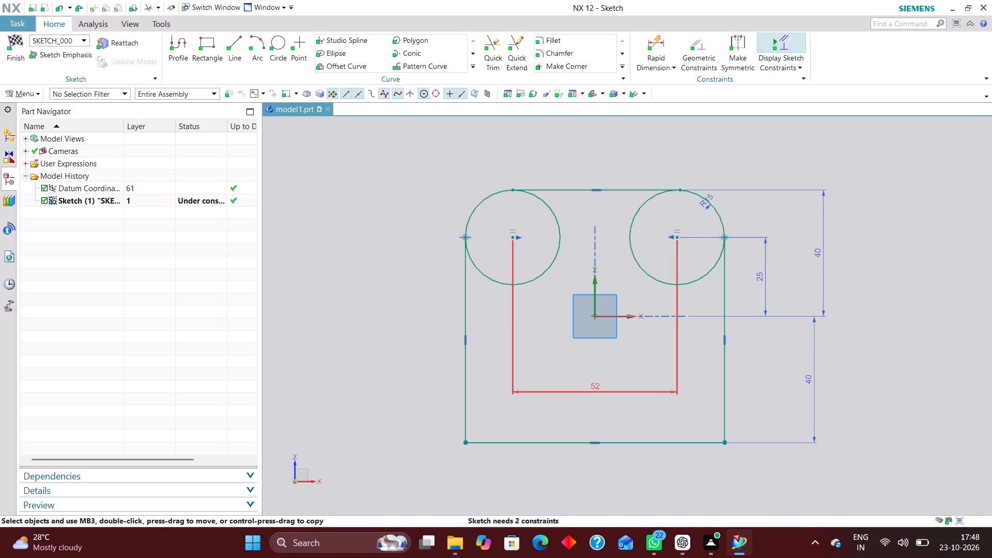
Apply Point on Curve constraints placing the top horizontal line's left and right endpoints on their respective corner circles.
{"action": "left_click", "coordinate": [694, 45]}
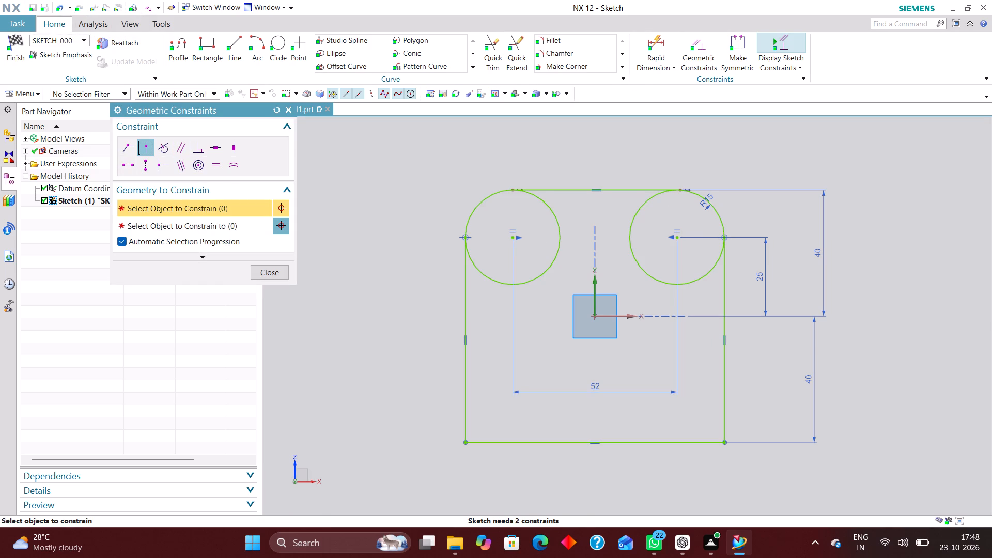
{"action": "left_click", "coordinate": [511, 189]}
{"action": "left_click", "coordinate": [493, 194]}
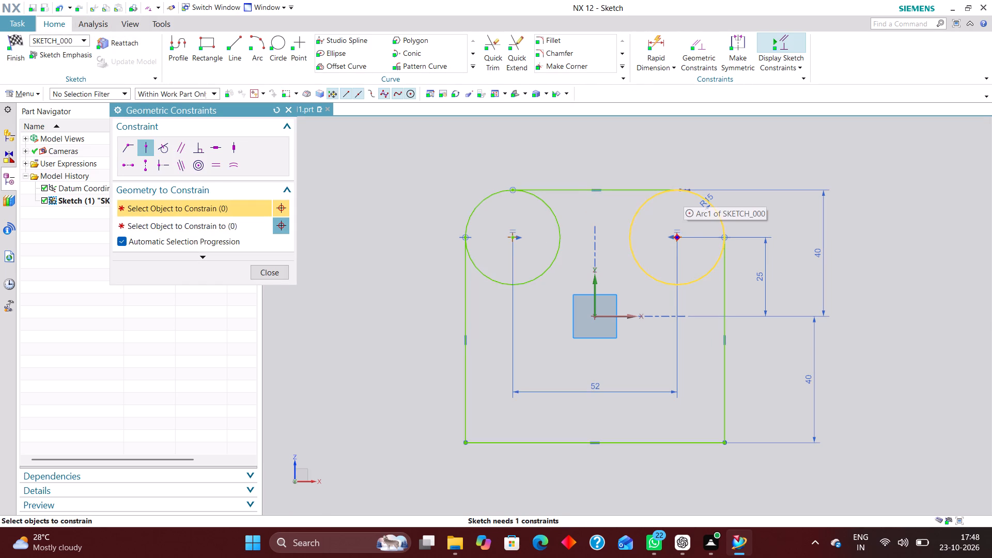
{"action": "left_click", "coordinate": [681, 189]}
{"action": "left_click", "coordinate": [704, 194]}
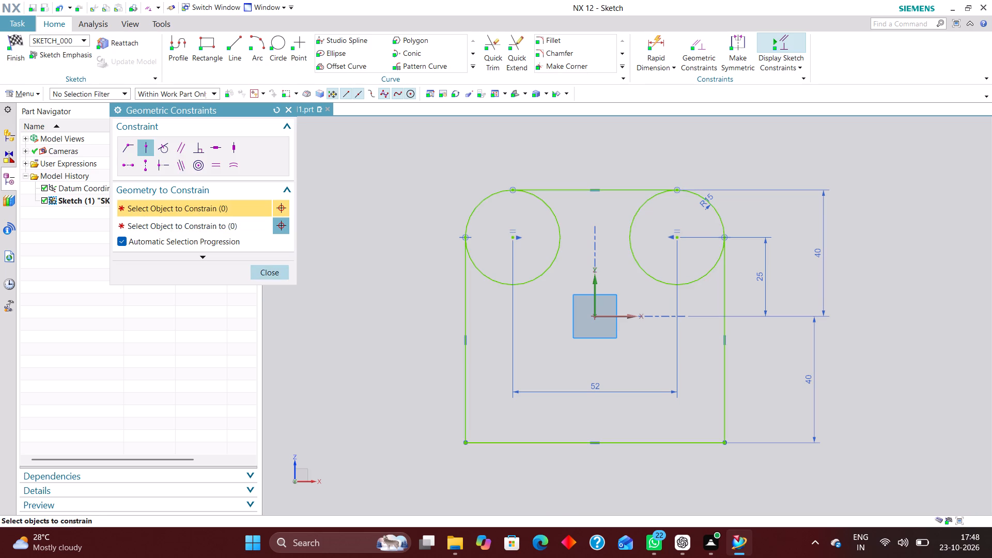
{"action": "left_click", "coordinate": [274, 268]}
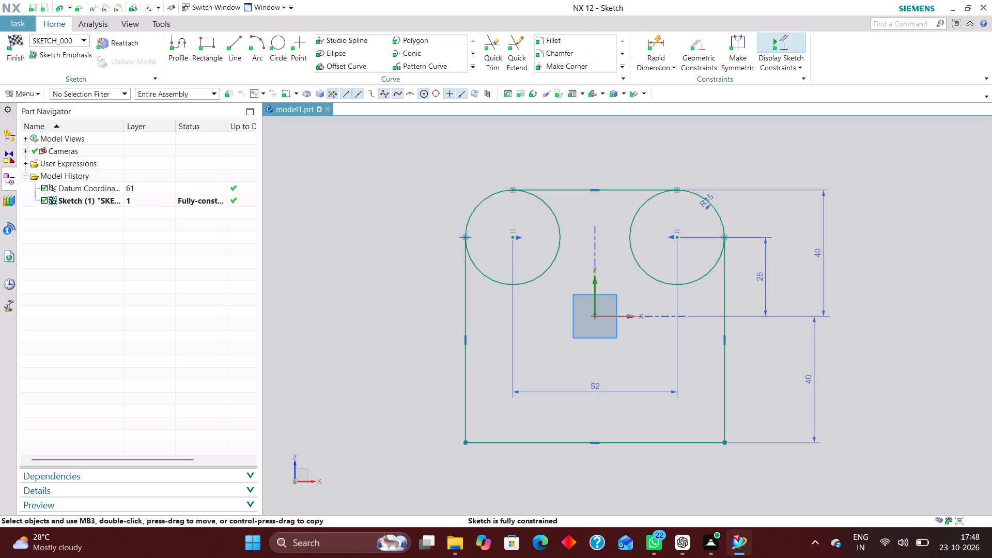
Quick Trim the inner portions of both circles to leave 15 mm corner arcs, and finish the sketch.
{"action": "left_click", "coordinate": [490, 53]}
{"action": "left_click", "coordinate": [551, 208]}
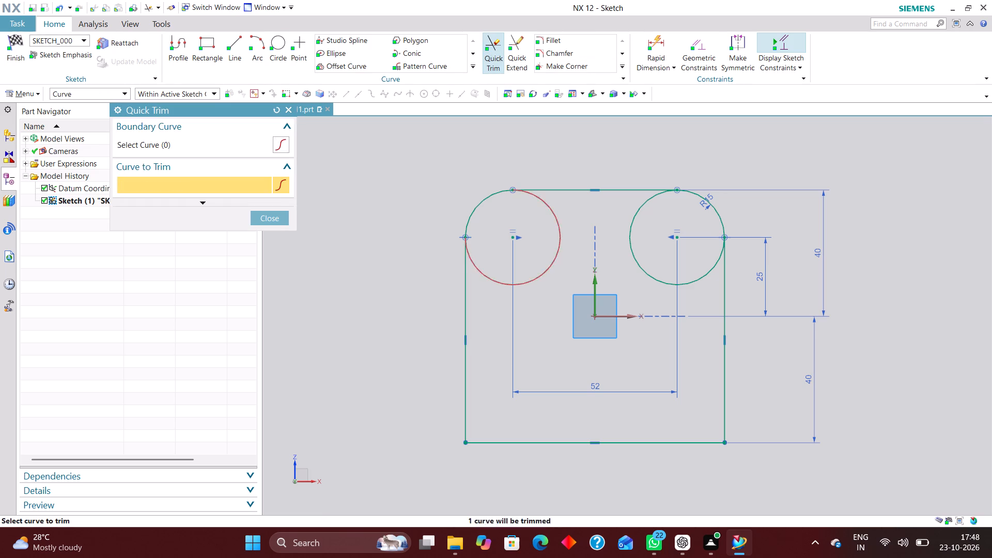
{"action": "left_click", "coordinate": [636, 214]}
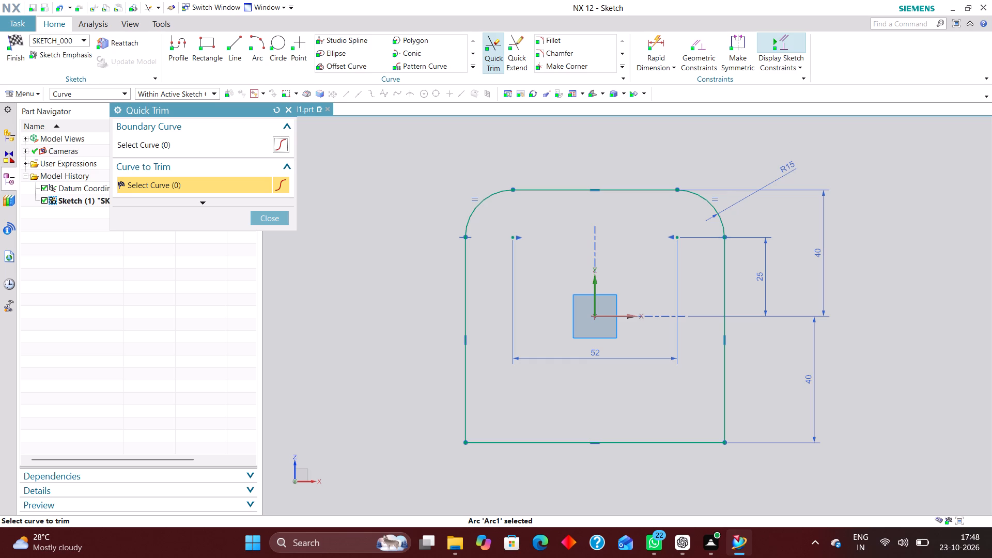
{"action": "left_click", "coordinate": [275, 218]}
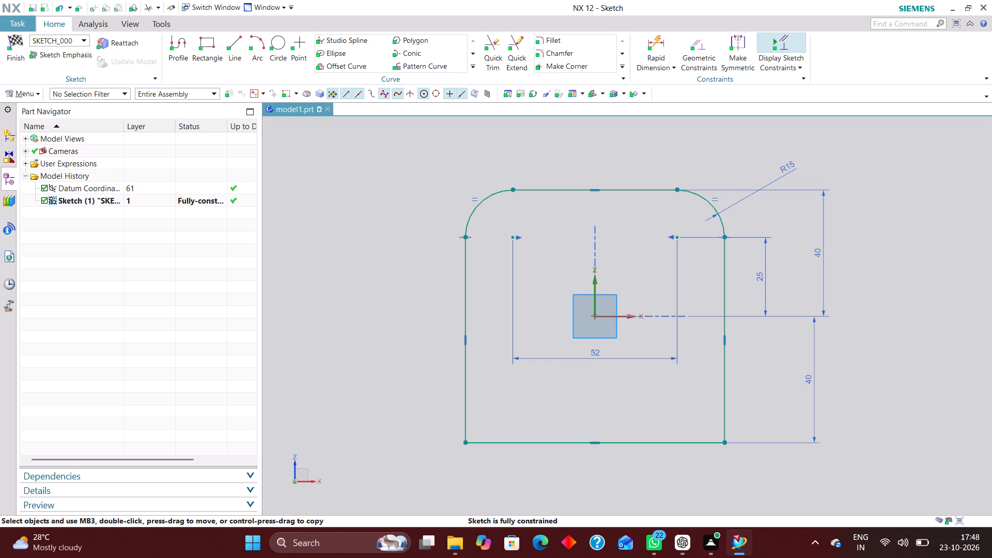
{"action": "left_click", "coordinate": [14, 40]}
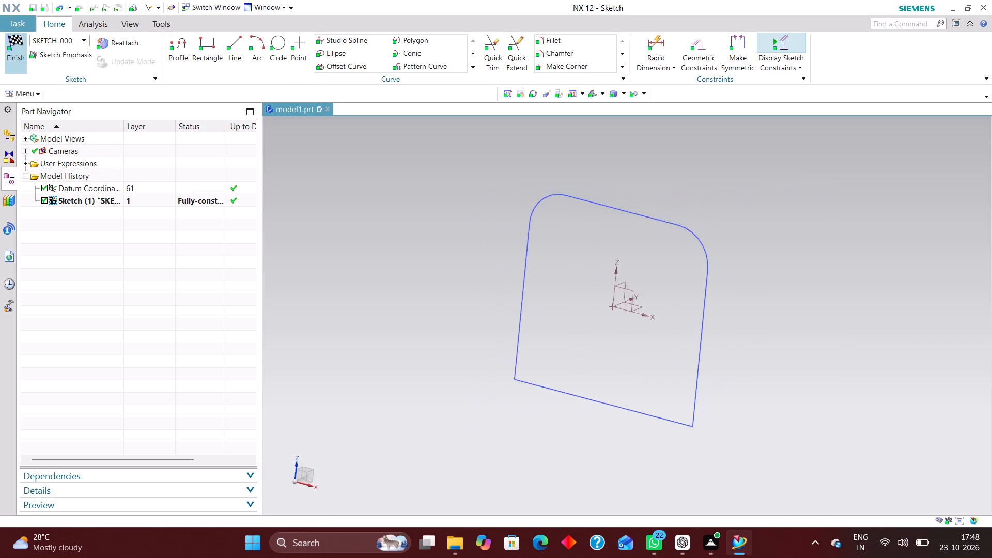
Extrude the rounded base outline from 0 to 18 mm with Boolean set to None.
{"action": "left_click", "coordinate": [149, 42]}
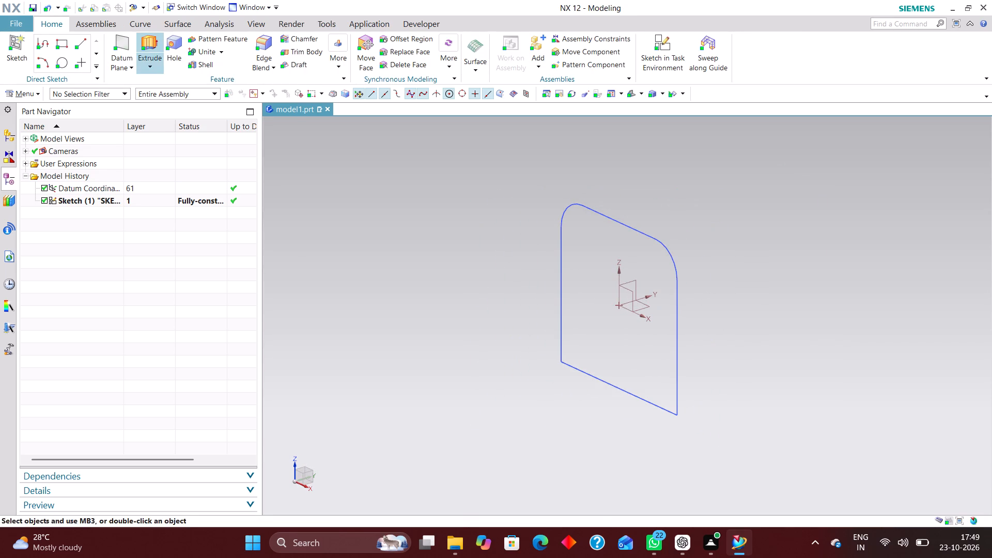
{"action": "left_click", "coordinate": [674, 267]}
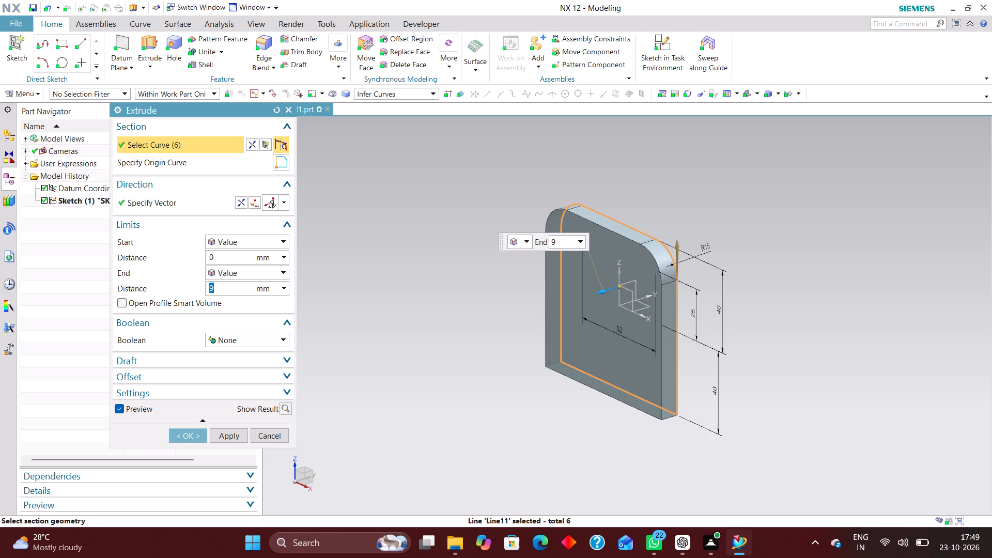
{"action": "type", "text": "18"}
{"action": "key", "text": "Return"}
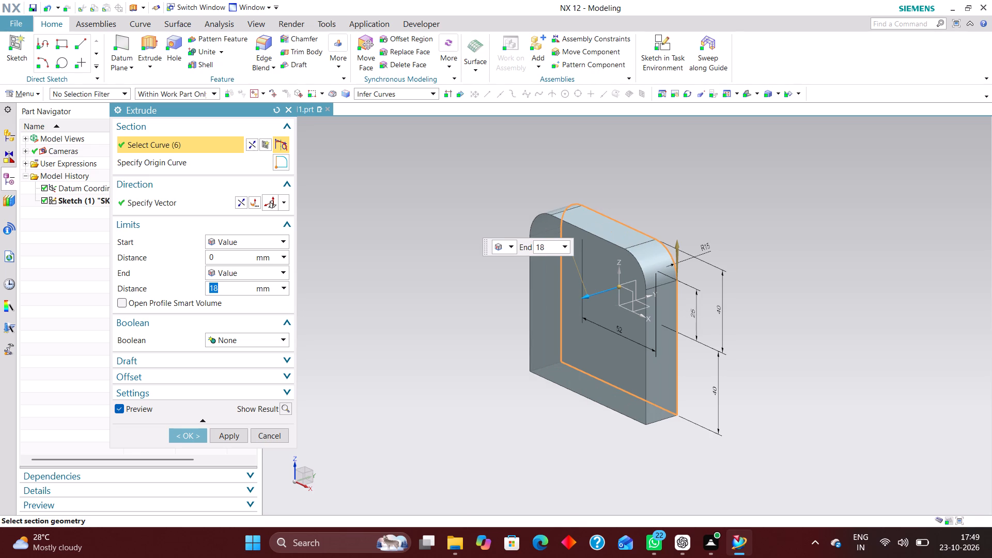
{"action": "left_click", "coordinate": [182, 435]}
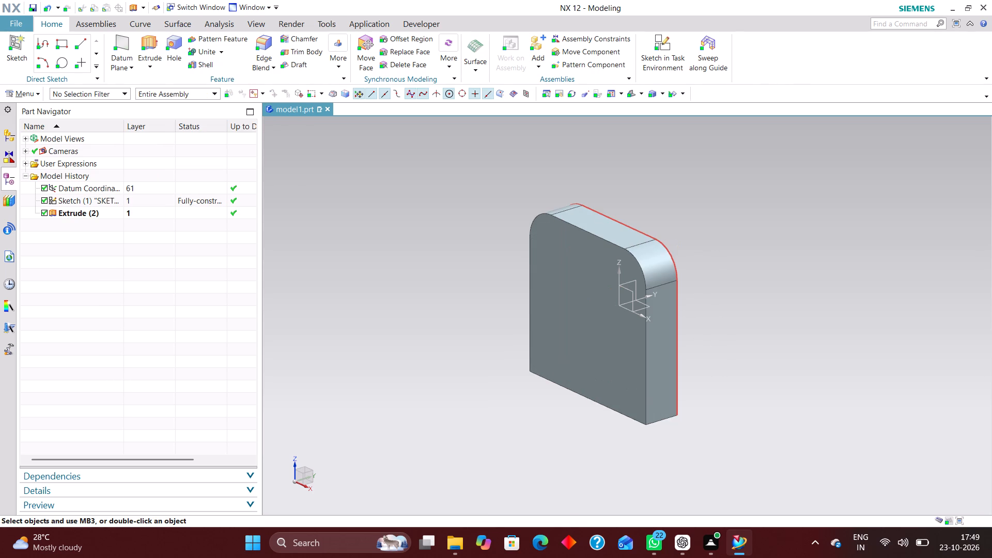
Hide the base outline sketch.
{"action": "right_click_drag", "start_coordinate": [679, 342], "coordinate": [680, 389]}
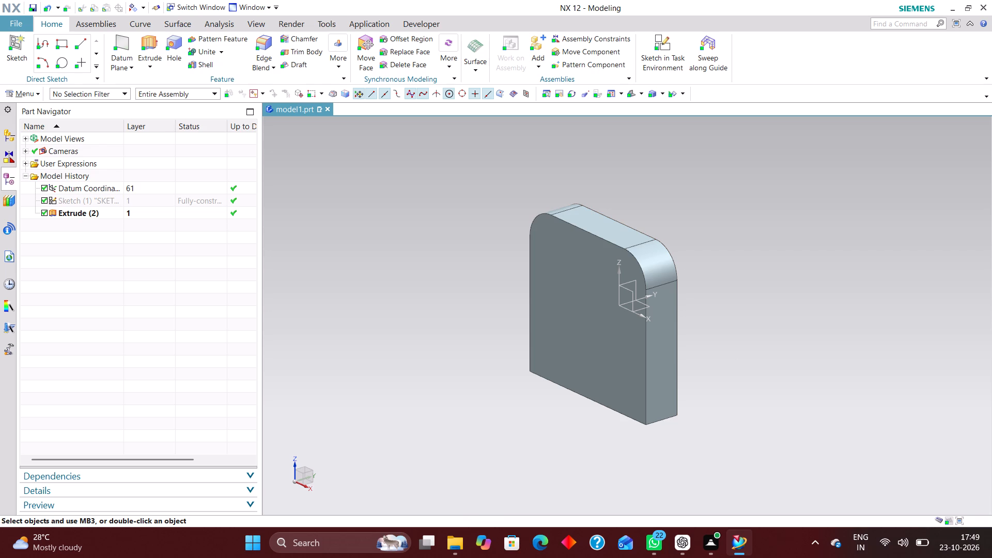
Create a new task-environment sketch on the datum YZ plane.
{"action": "scroll", "coordinate": [715, 331], "scroll_direction": "down", "scroll_amount": 1}
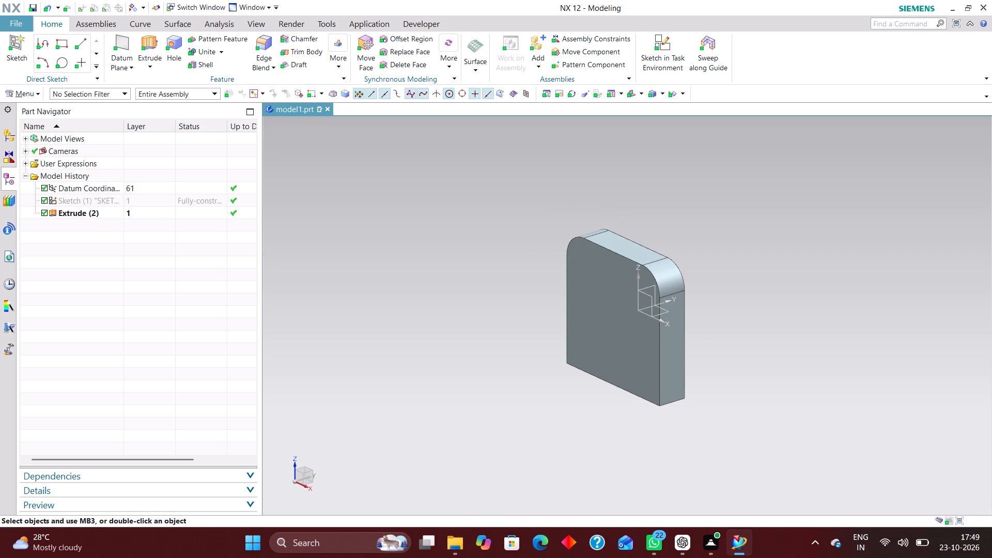
{"action": "left_click", "coordinate": [663, 42]}
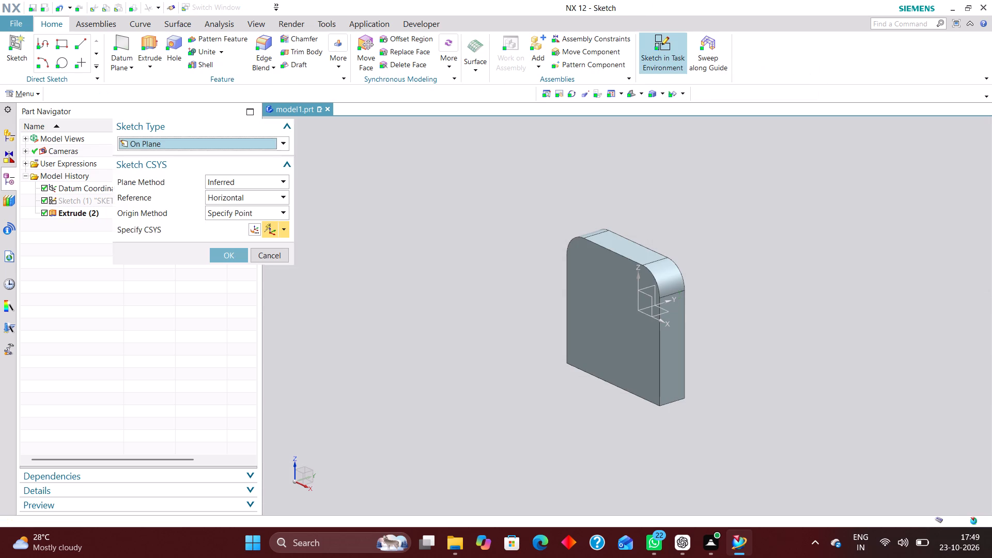
{"action": "left_click", "coordinate": [649, 286]}
{"action": "left_click", "coordinate": [230, 254]}
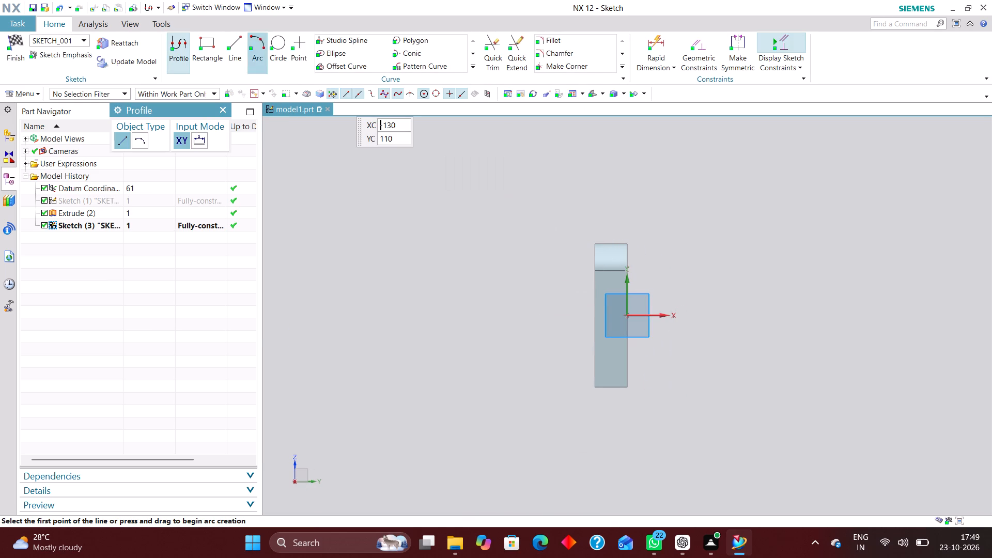
Sketch a horizontal two-point rectangle about 99 by 20 mm beside the base plate, on the negative X side.
{"action": "left_click", "coordinate": [200, 42]}
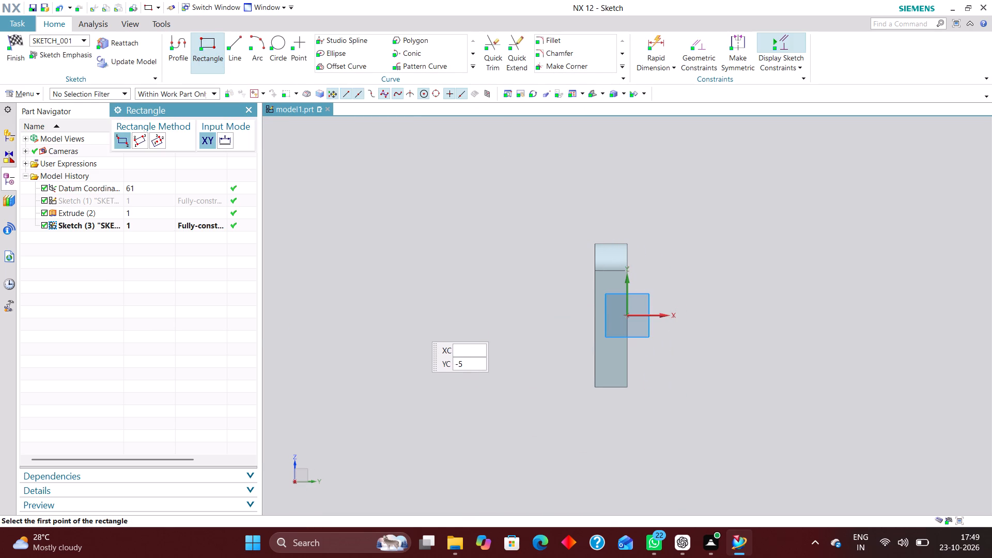
{"action": "left_click", "coordinate": [406, 311]}
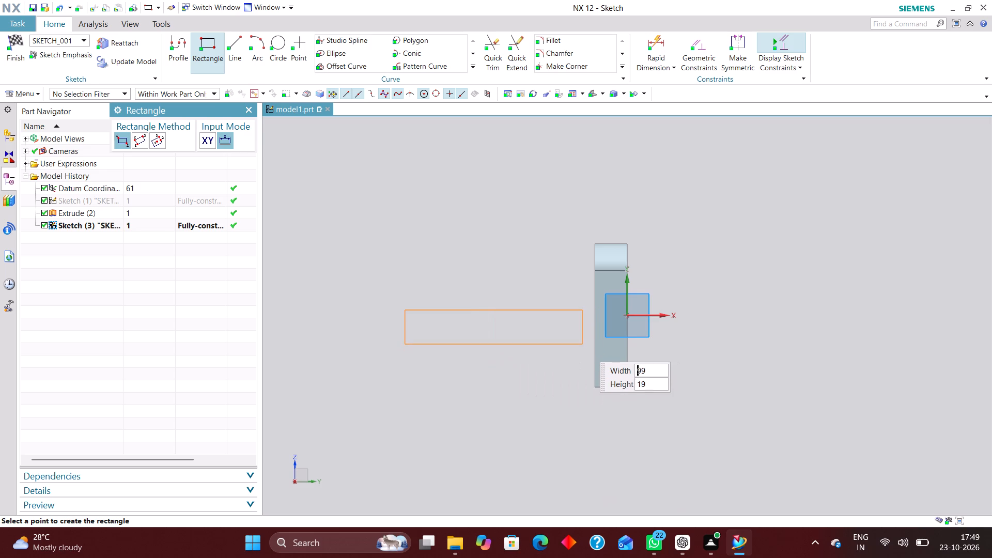
{"action": "left_click", "coordinate": [583, 346]}
Apply a geometric constraint that places the rectangle's upper edge on the sketch X axis.
{"action": "left_click", "coordinate": [700, 48]}
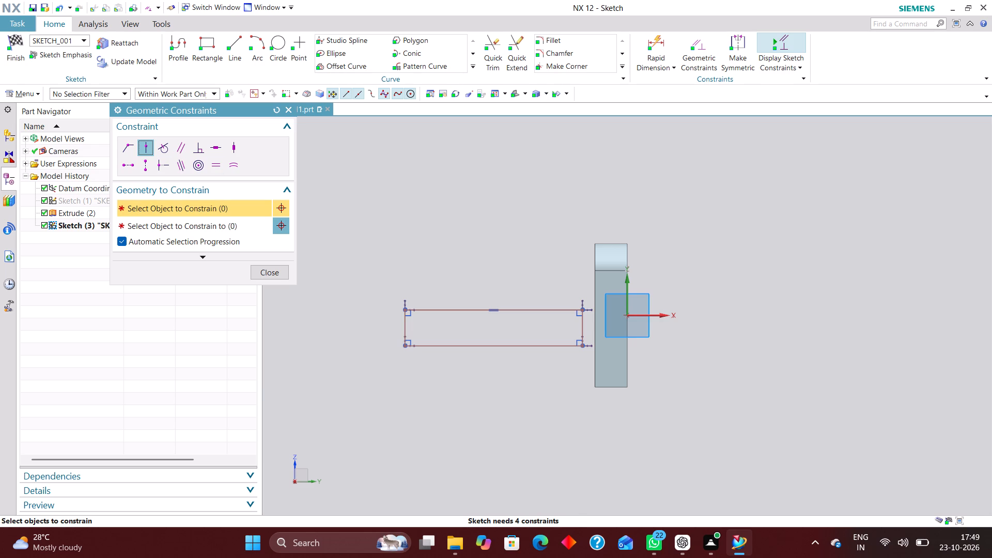
{"action": "left_click", "coordinate": [491, 309]}
{"action": "left_click", "coordinate": [645, 314]}
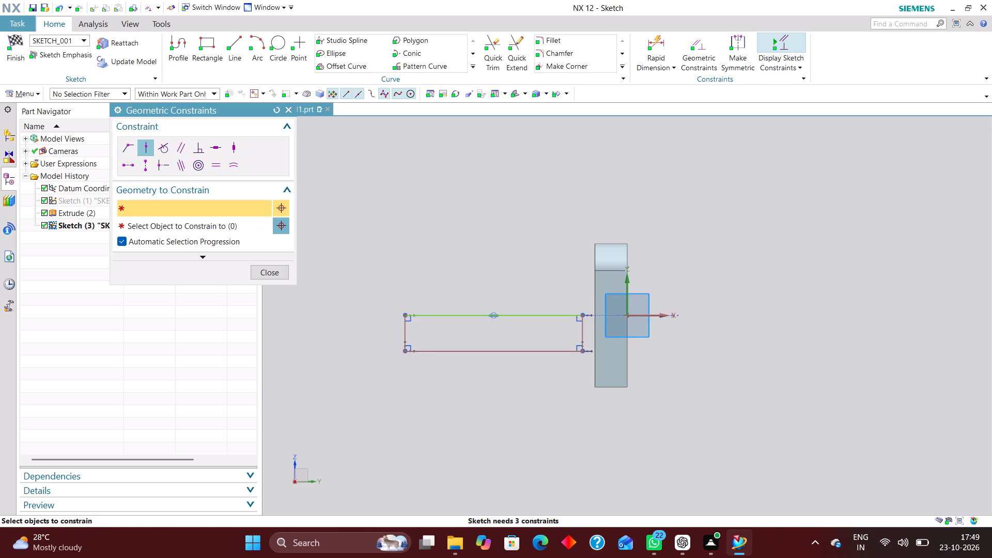
Add a rapid dimension to the rectangle's vertical edge farthest from the base plate and set its height to 40 mm.
{"action": "left_click", "coordinate": [658, 34]}
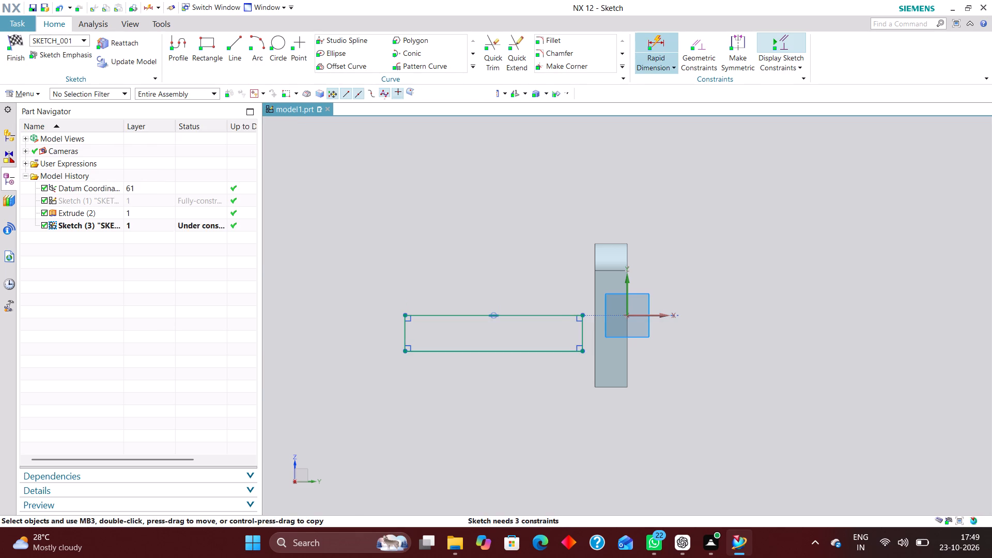
{"action": "scroll", "coordinate": [389, 339], "scroll_direction": "up", "scroll_amount": 3}
{"action": "left_click", "coordinate": [414, 336]}
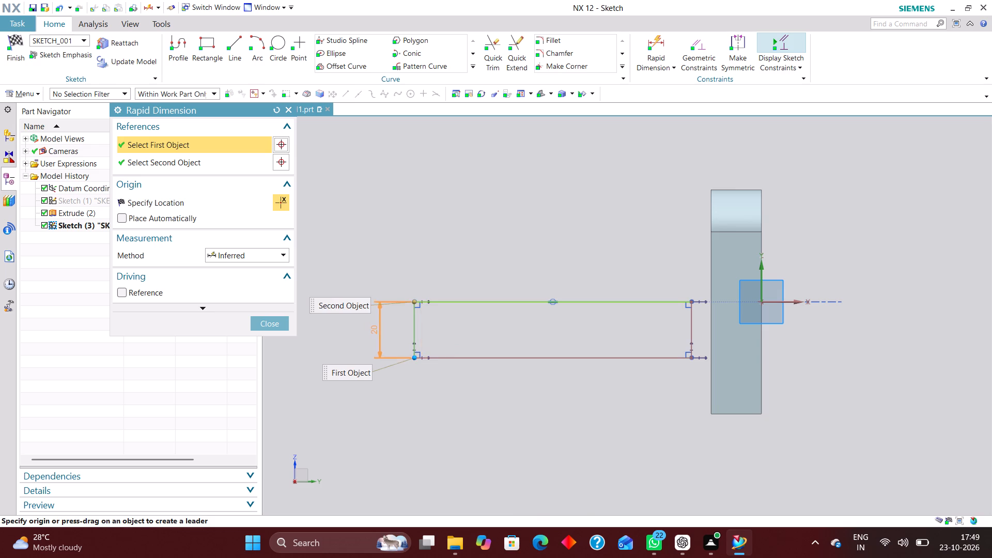
{"action": "left_click", "coordinate": [371, 330]}
{"action": "type", "text": "40"}
{"action": "key", "text": "Return"}
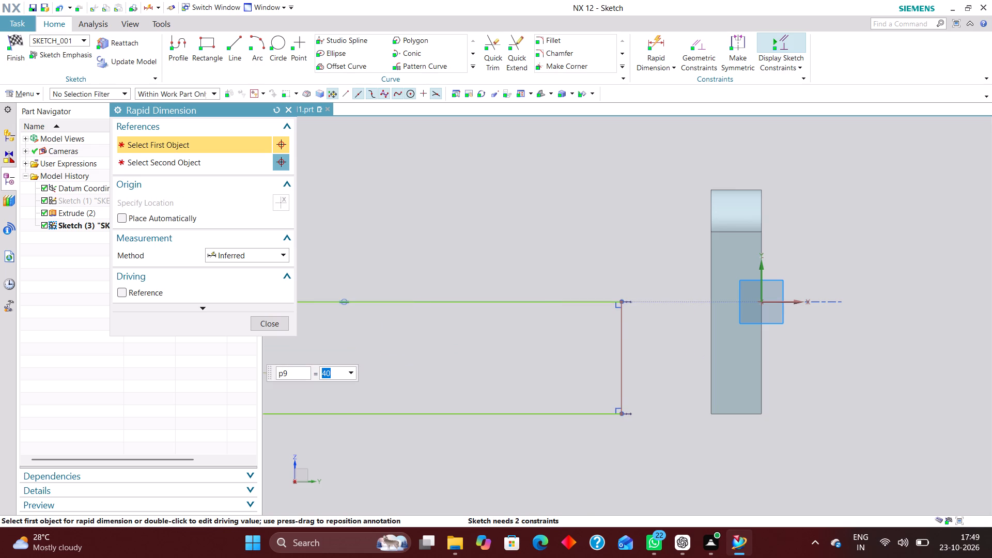
Dimension the distance from the sketch Y axis to the rectangle's nearest vertical edge and set it to 18 mm.
{"action": "scroll", "coordinate": [632, 377], "scroll_direction": "down", "scroll_amount": 2}
{"action": "left_click", "coordinate": [717, 317]}
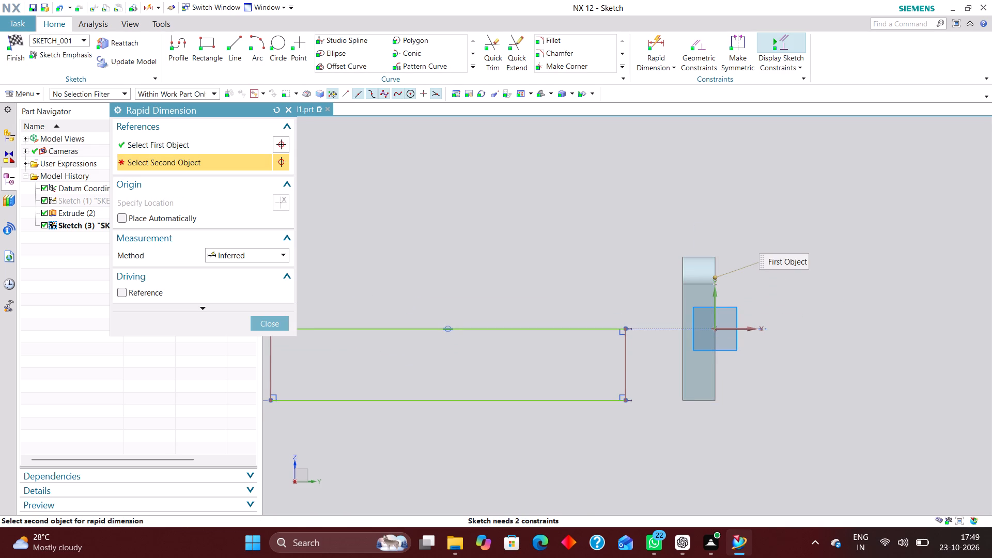
{"action": "left_click", "coordinate": [628, 385]}
{"action": "left_click", "coordinate": [676, 443]}
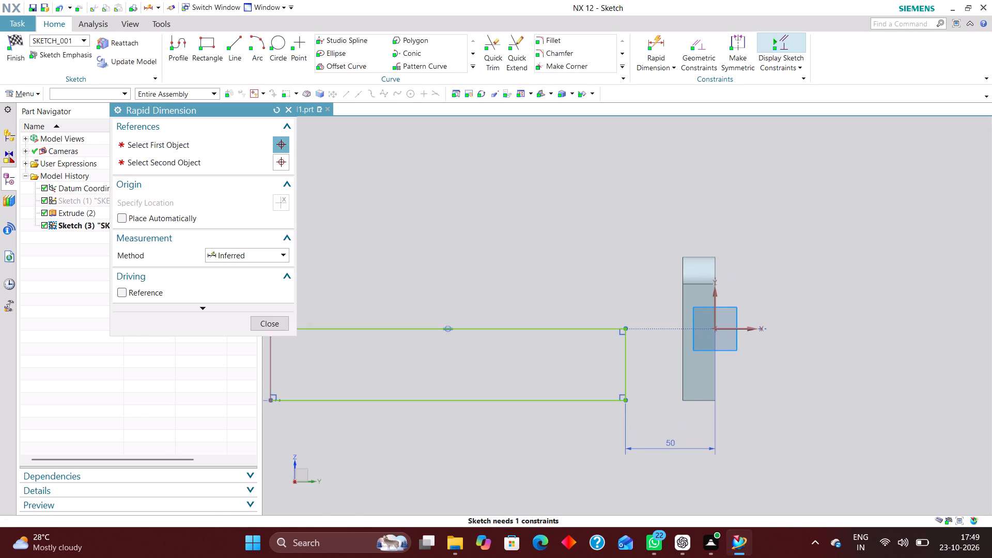
{"action": "type", "text": "18"}
{"action": "key", "text": "Return"}
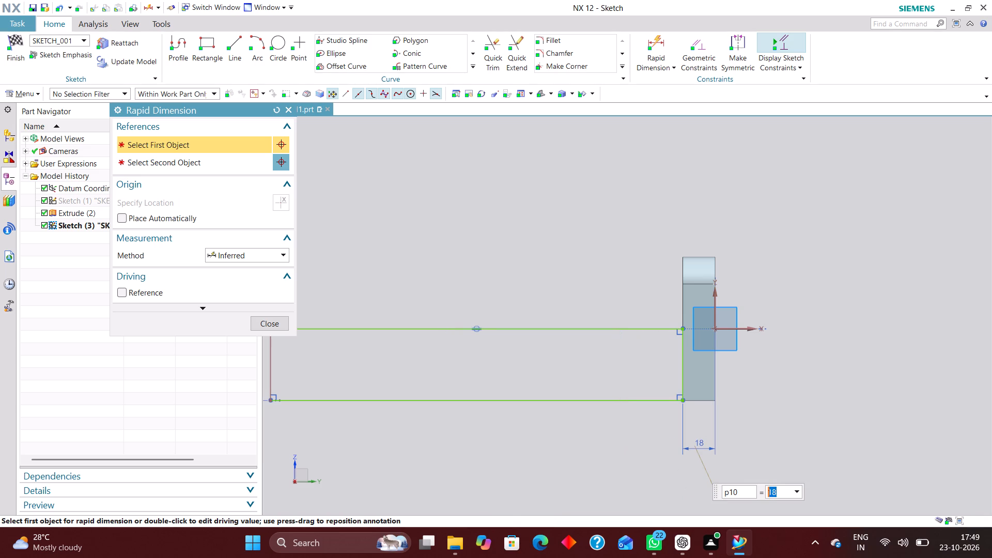
Dimension the length of the rectangle's lower edge.
{"action": "left_click", "coordinate": [624, 398]}
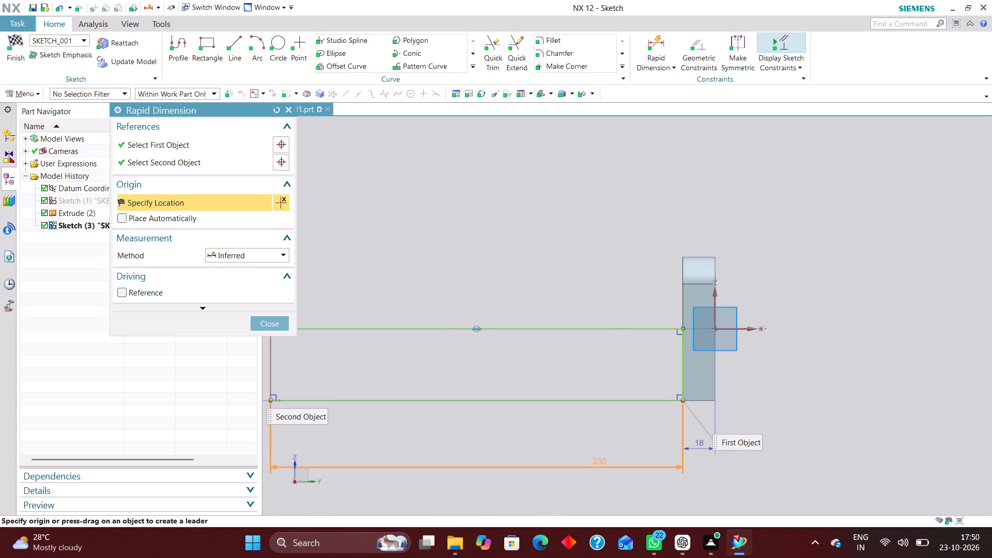
{"action": "scroll", "coordinate": [647, 436], "scroll_direction": "down", "scroll_amount": 2}
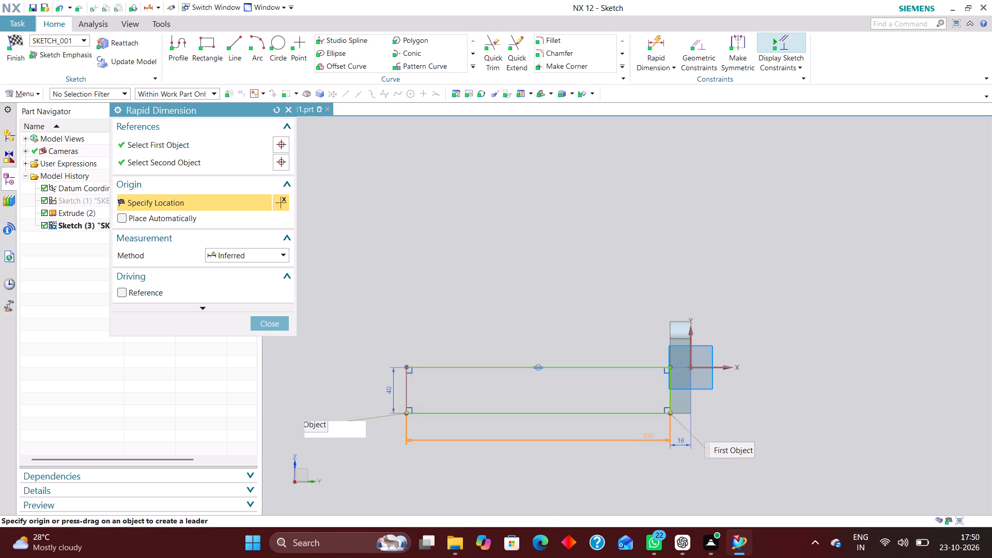
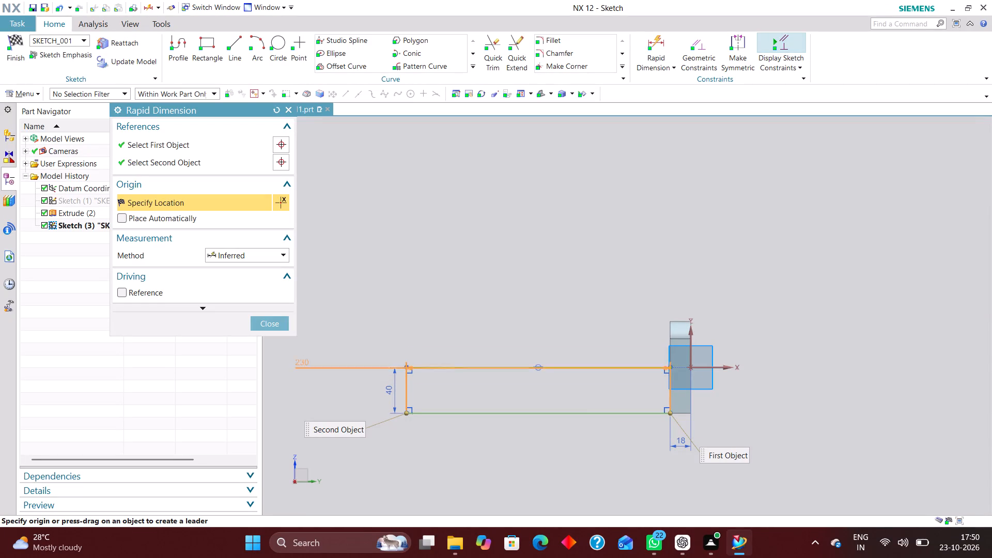
Place the length dimension below the rectangle, set it to 96 mm, and finish the sketch.
{"action": "left_click", "coordinate": [526, 447]}
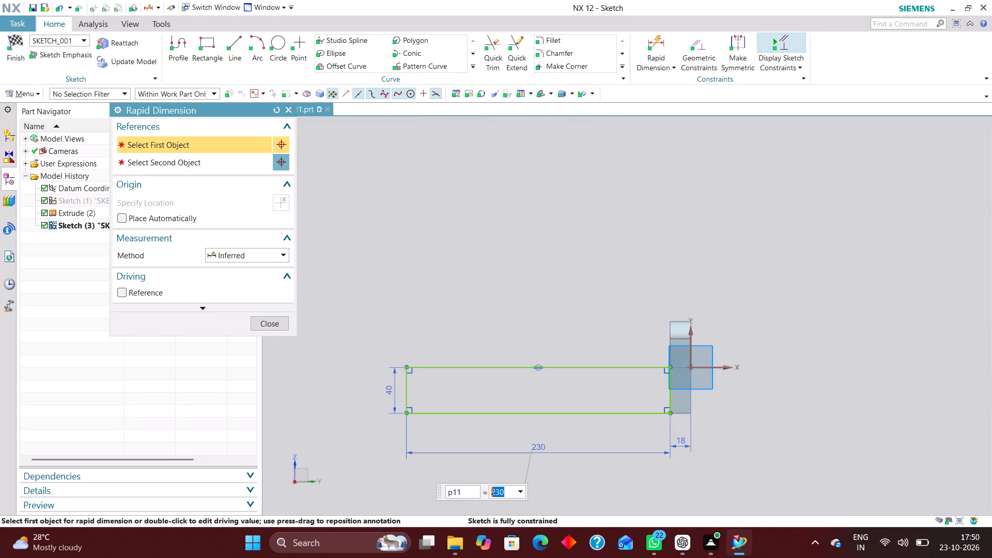
{"action": "type", "text": "96"}
{"action": "key", "text": "Return"}
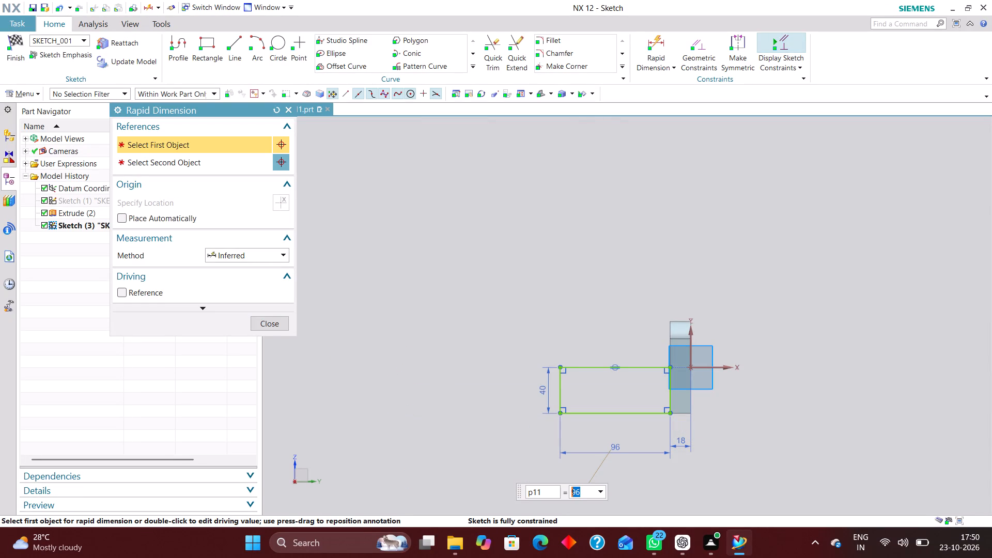
{"action": "left_click", "coordinate": [275, 322]}
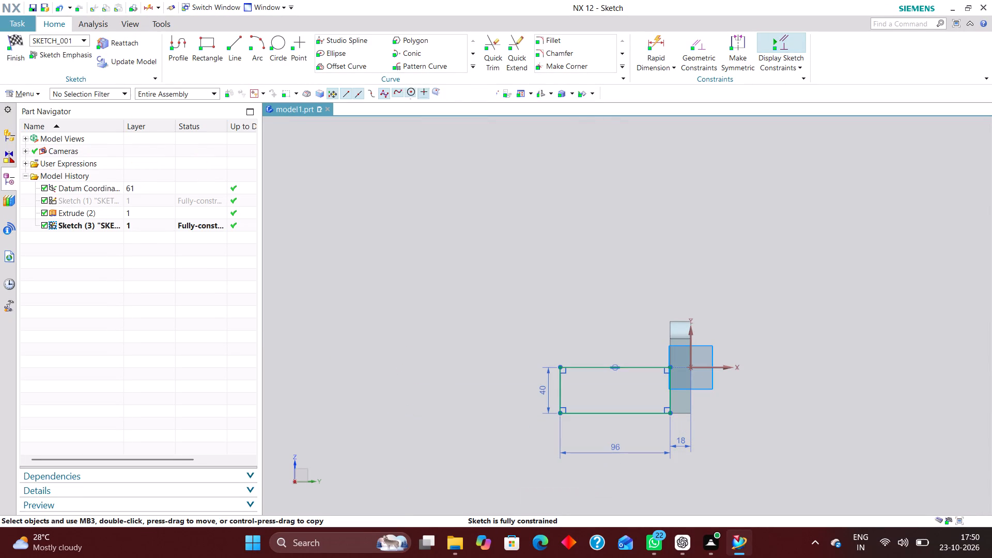
{"action": "scroll", "coordinate": [548, 433], "scroll_direction": "up", "scroll_amount": 1}
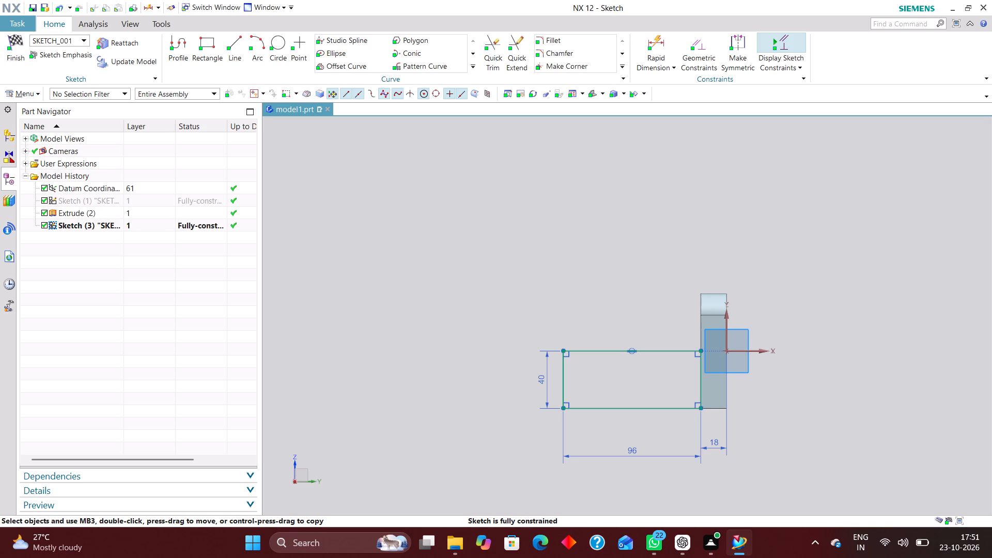
{"action": "left_click", "coordinate": [15, 44]}
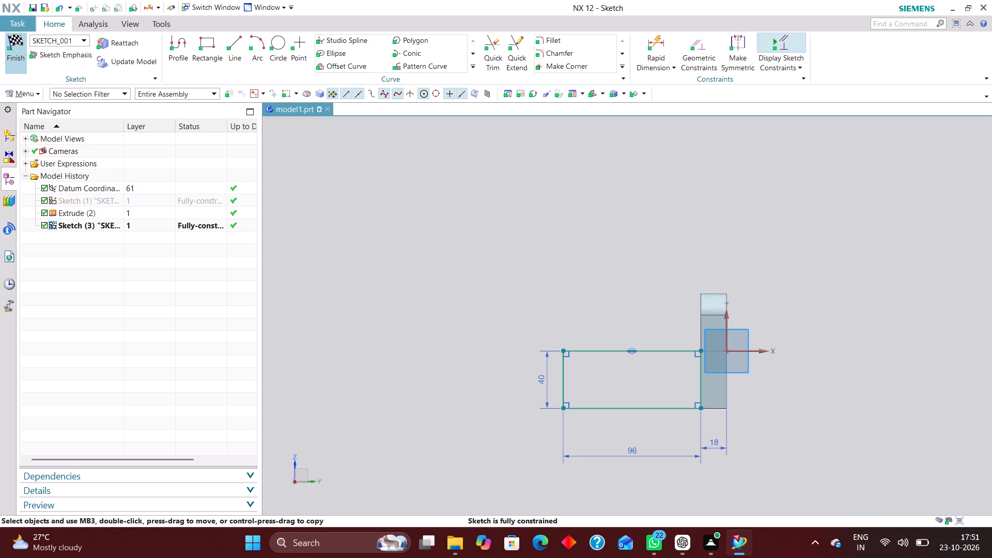
Extrude the 96 x 40 mm rectangle as a symmetric value of 54/2 mm on both sides, with Boolean set to None.
{"action": "scroll", "coordinate": [757, 275], "scroll_direction": "down", "scroll_amount": 2}
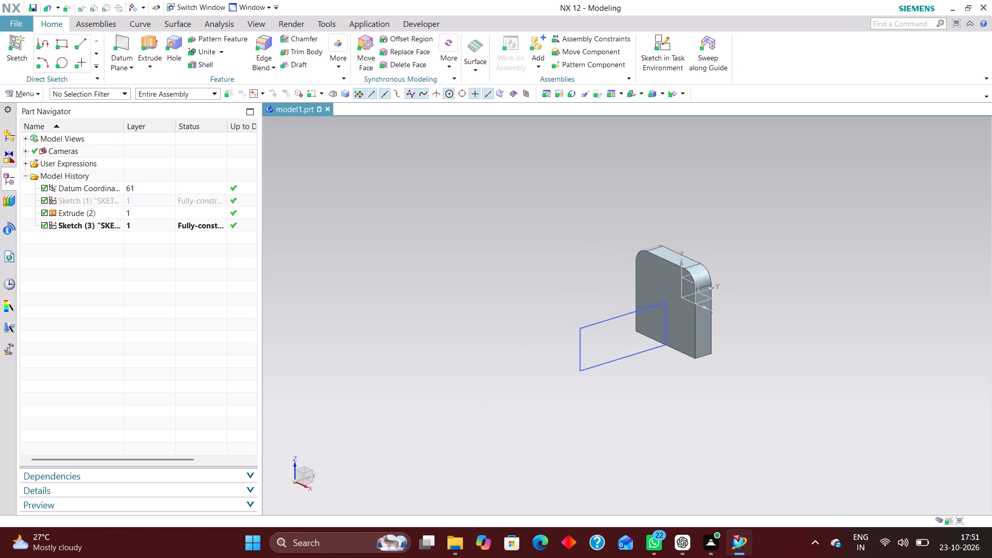
{"action": "scroll", "coordinate": [720, 268], "scroll_direction": "up", "scroll_amount": 1}
{"action": "left_click", "coordinate": [148, 40]}
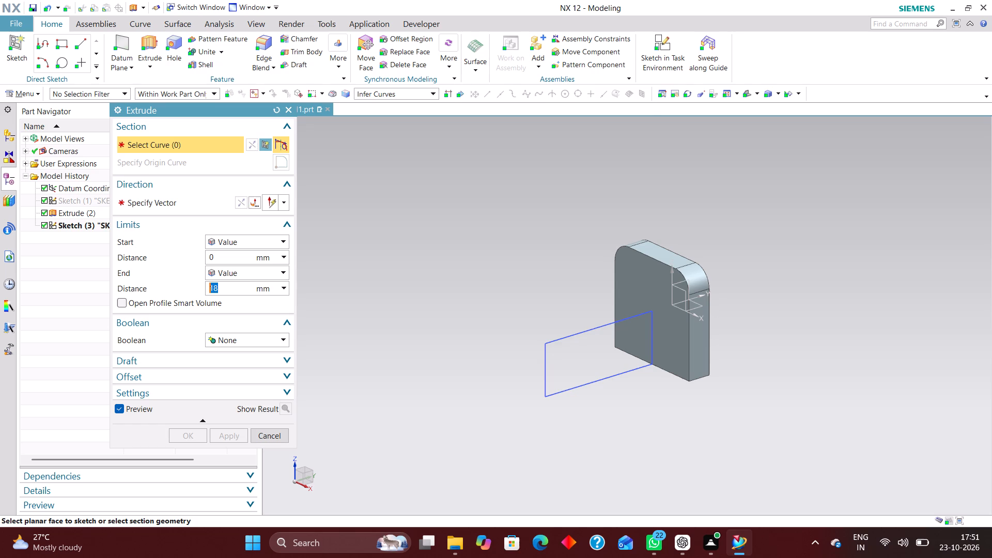
{"action": "left_click", "coordinate": [573, 332]}
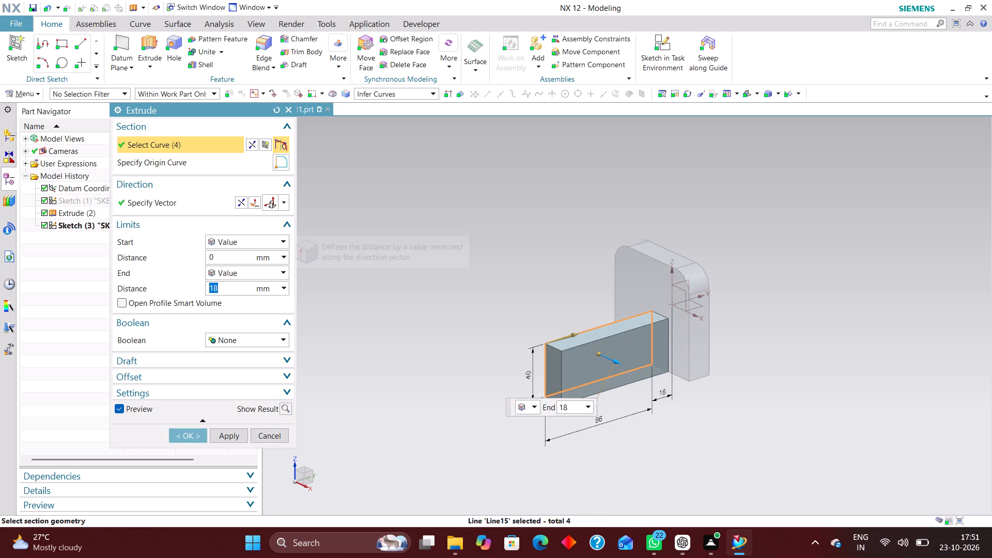
{"action": "left_click", "coordinate": [236, 237]}
{"action": "left_click", "coordinate": [240, 266]}
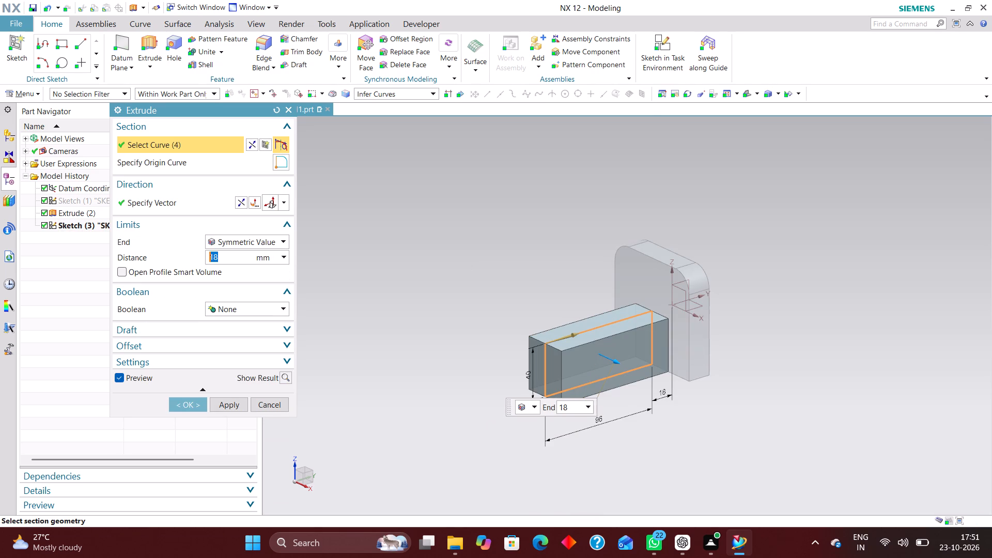
{"action": "type", "text": "54/2"}
{"action": "key", "text": "Return"}
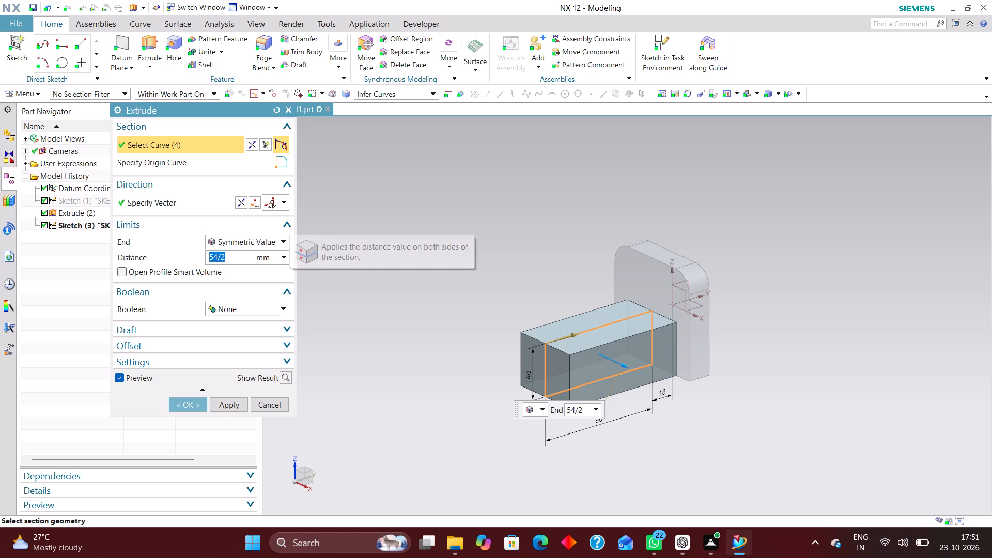
{"action": "left_click", "coordinate": [191, 407]}
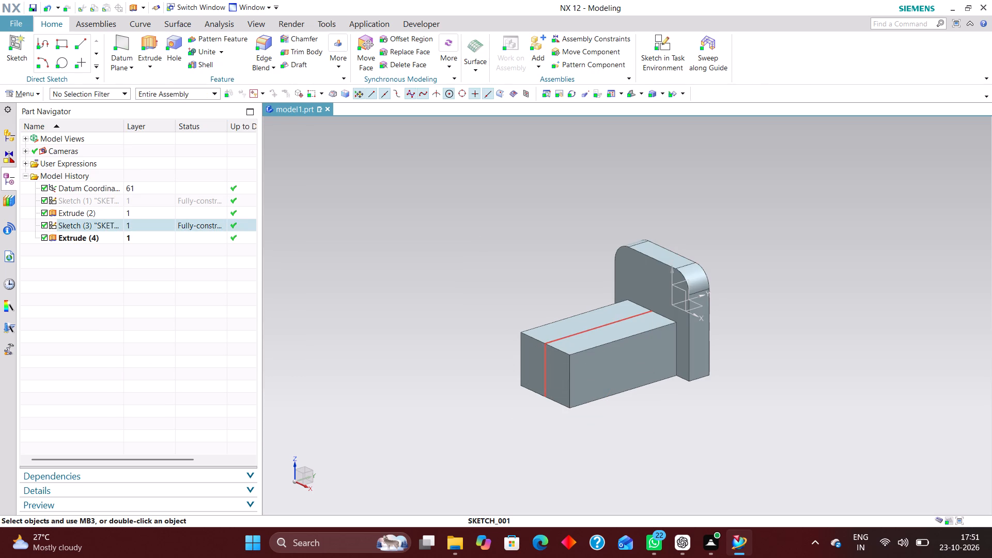
Unite the extruded arm block as target with the base plate as tool.
{"action": "right_click_drag", "start_coordinate": [606, 324], "coordinate": [611, 409]}
{"action": "scroll", "coordinate": [770, 393], "scroll_direction": "up", "scroll_amount": 1}
{"action": "middle_click_drag", "start_coordinate": [770, 392], "coordinate": [748, 400]}
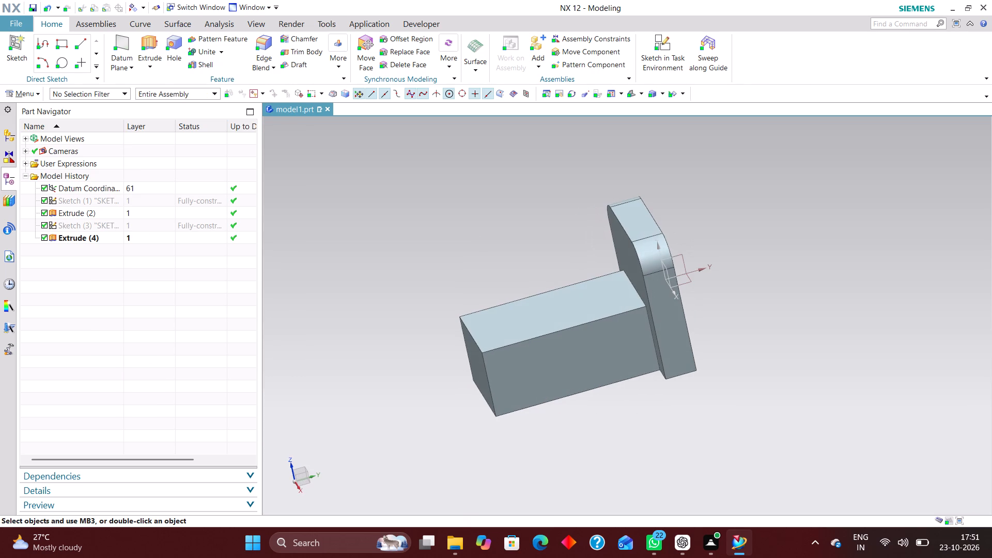
{"action": "left_click", "coordinate": [195, 50]}
{"action": "left_click", "coordinate": [638, 361]}
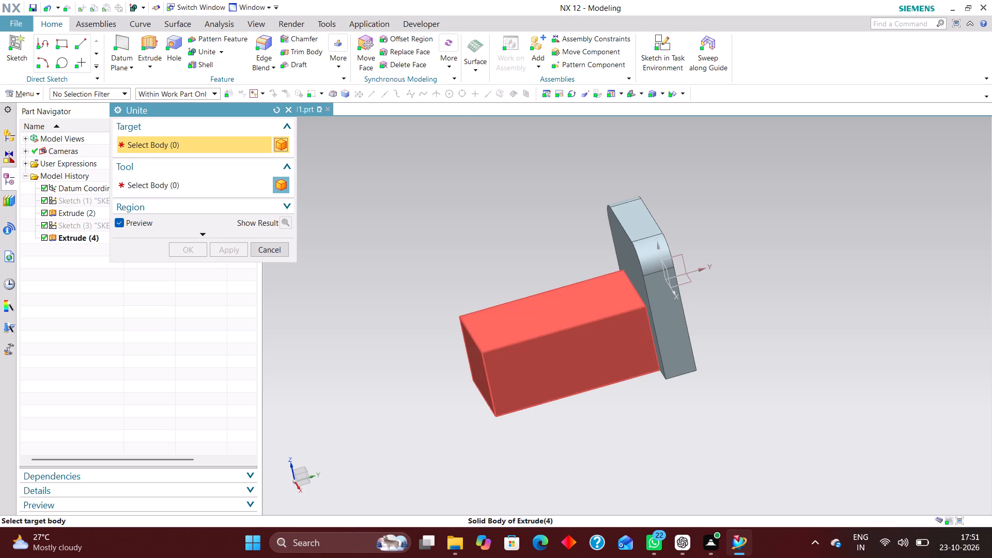
{"action": "left_click", "coordinate": [664, 343]}
{"action": "left_click", "coordinate": [189, 250]}
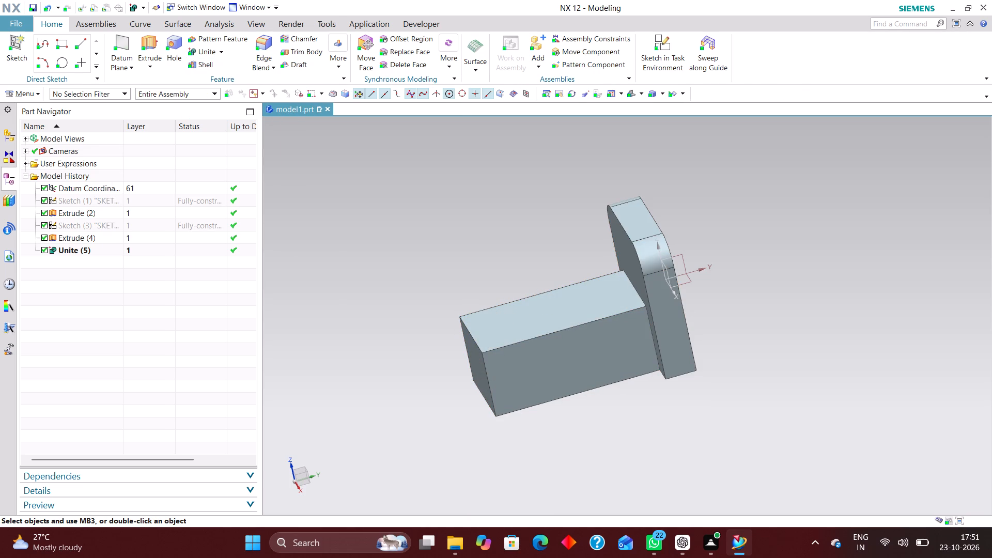
Examine the united bracket from several angles, including its underside and the joint between arm and plate.
{"action": "scroll", "coordinate": [640, 334], "scroll_direction": "up", "scroll_amount": 2}
{"action": "scroll", "coordinate": [642, 337], "scroll_direction": "down", "scroll_amount": 1}
{"action": "middle_click_drag", "start_coordinate": [664, 410], "coordinate": [683, 325]}
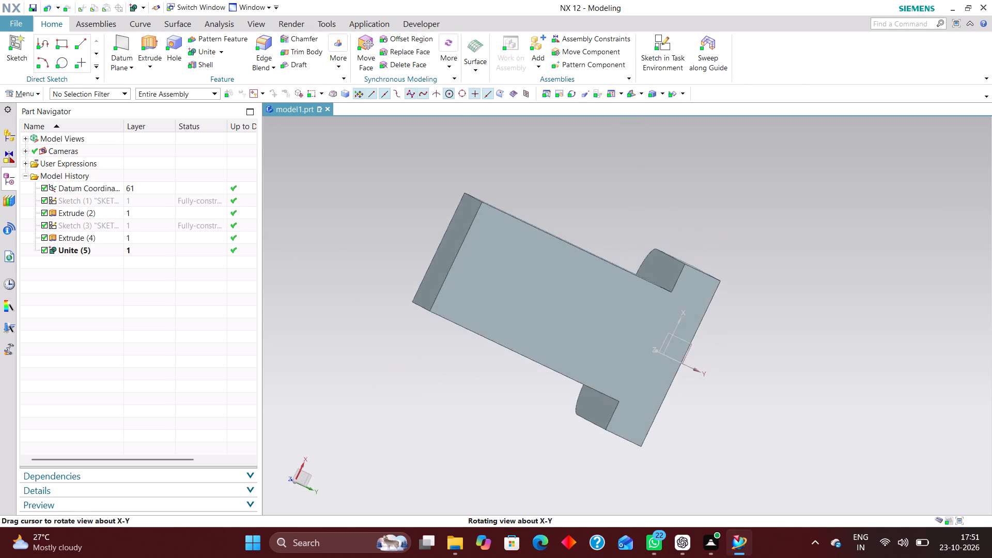
{"action": "middle_click_drag", "start_coordinate": [683, 325], "coordinate": [696, 407]}
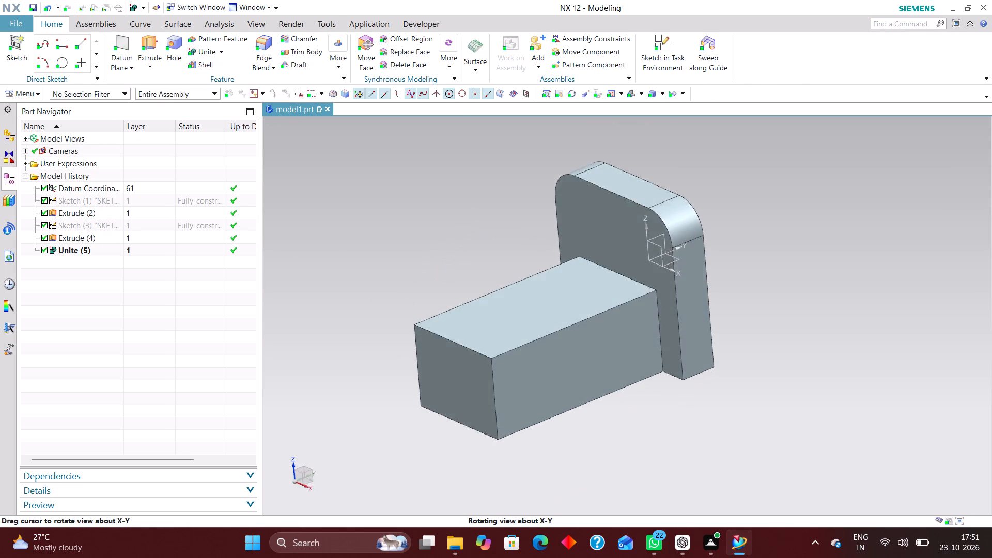
{"action": "middle_click_drag", "start_coordinate": [696, 407], "coordinate": [691, 408]}
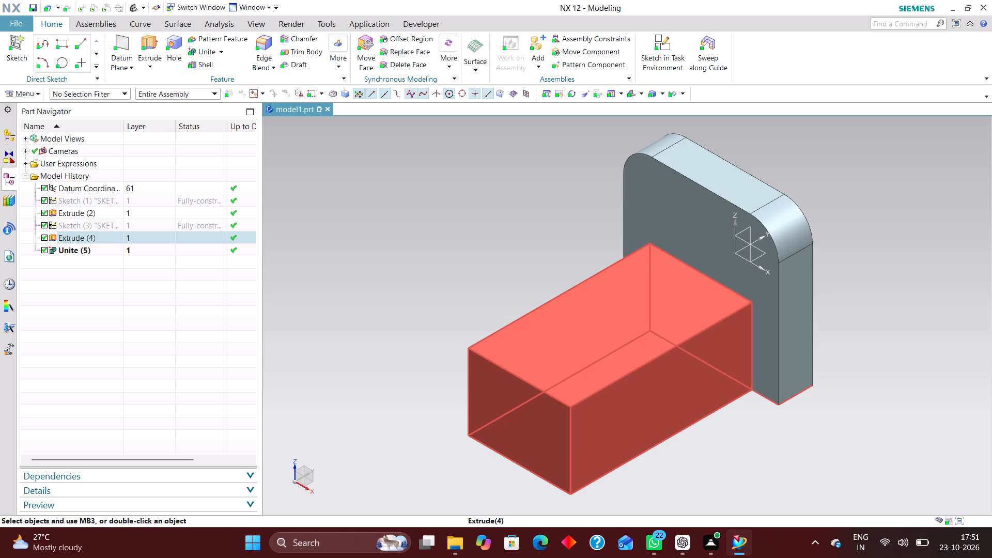
{"action": "scroll", "coordinate": [549, 285], "scroll_direction": "down", "scroll_amount": 2}
{"action": "middle_click_drag", "start_coordinate": [656, 422], "coordinate": [642, 393]}
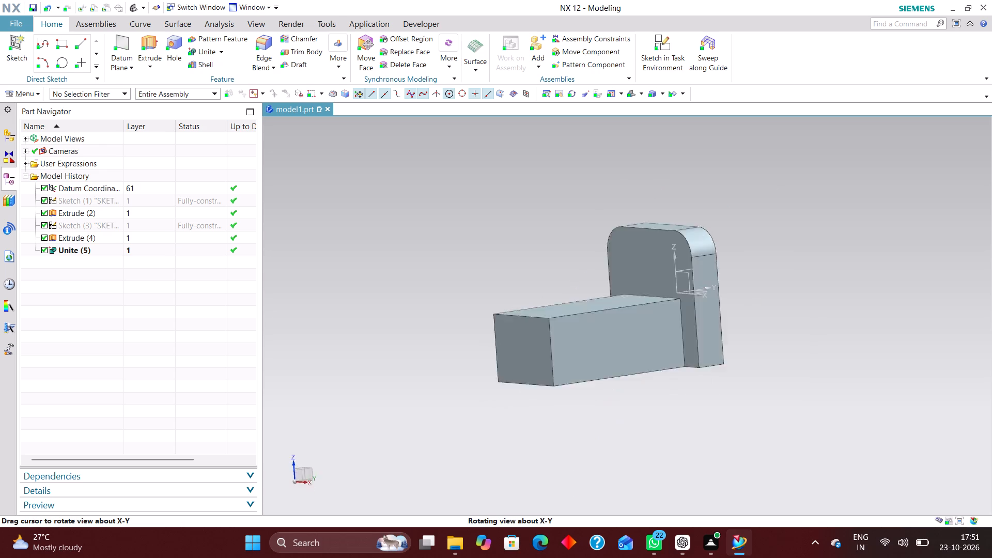
{"action": "middle_click_drag", "start_coordinate": [642, 393], "coordinate": [631, 400]}
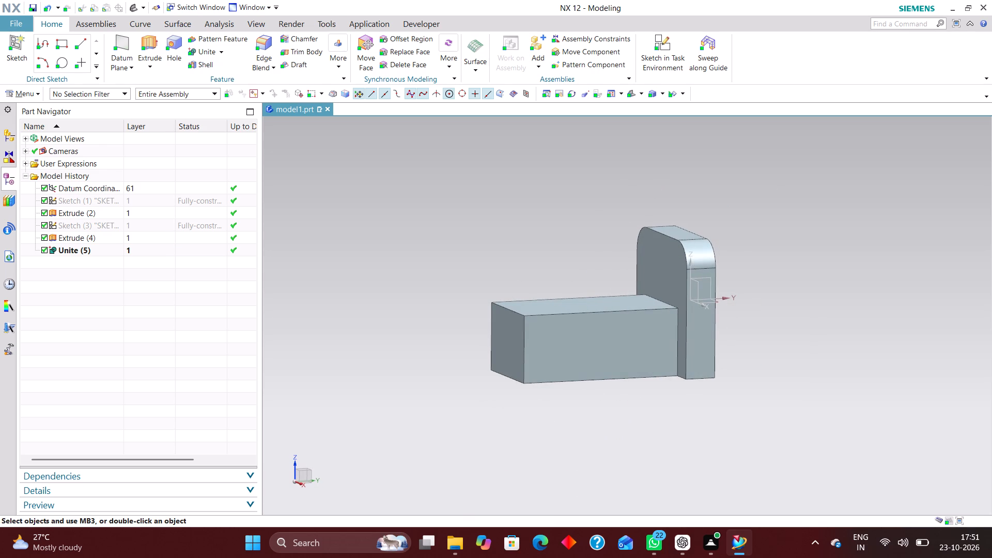
{"action": "middle_click_drag", "start_coordinate": [598, 402], "coordinate": [619, 425]}
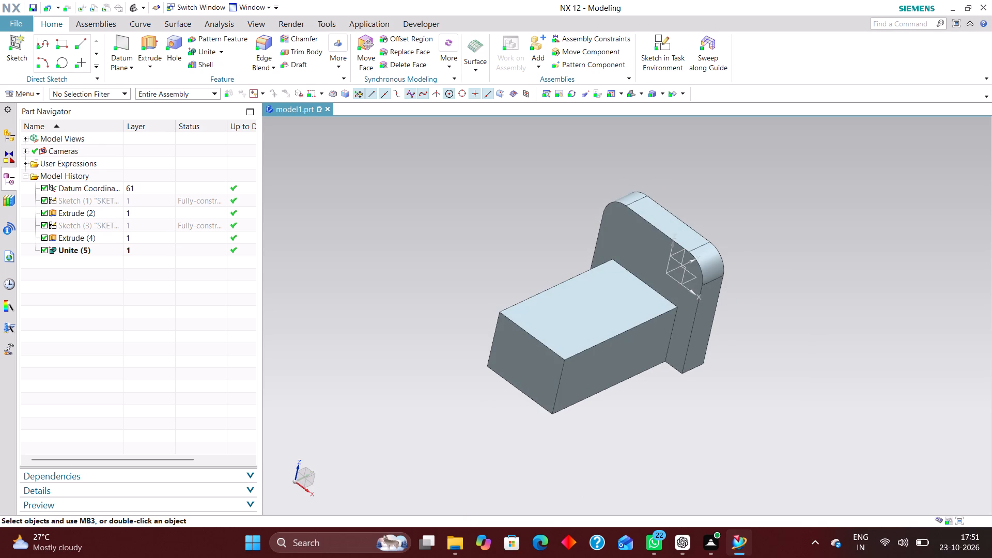
Create a new task-environment sketch on the YZ datum plane and leave the Profile tool without drawing.
{"action": "left_click", "coordinate": [656, 38]}
{"action": "left_click", "coordinate": [681, 251]}
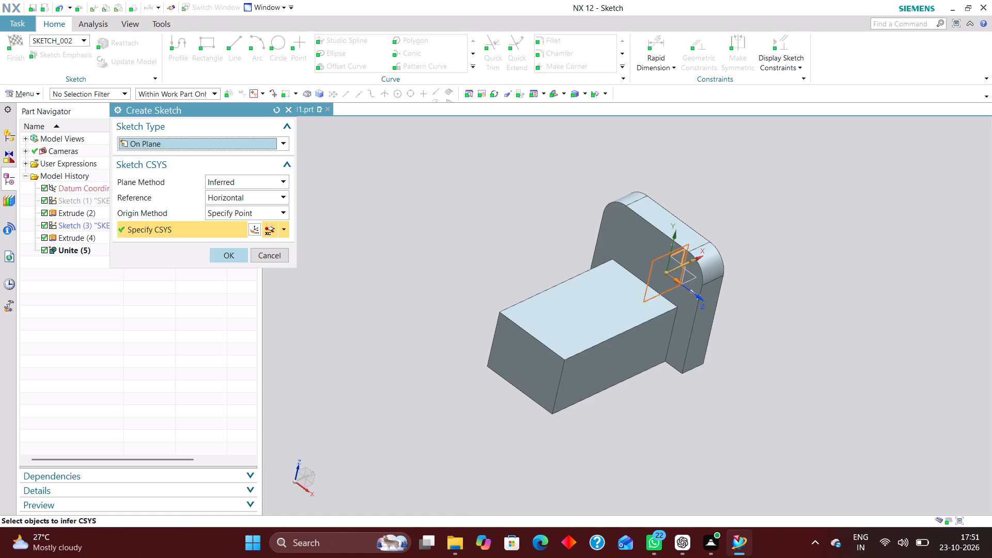
{"action": "left_click", "coordinate": [225, 251]}
{"action": "scroll", "coordinate": [773, 278], "scroll_direction": "down", "scroll_amount": 2}
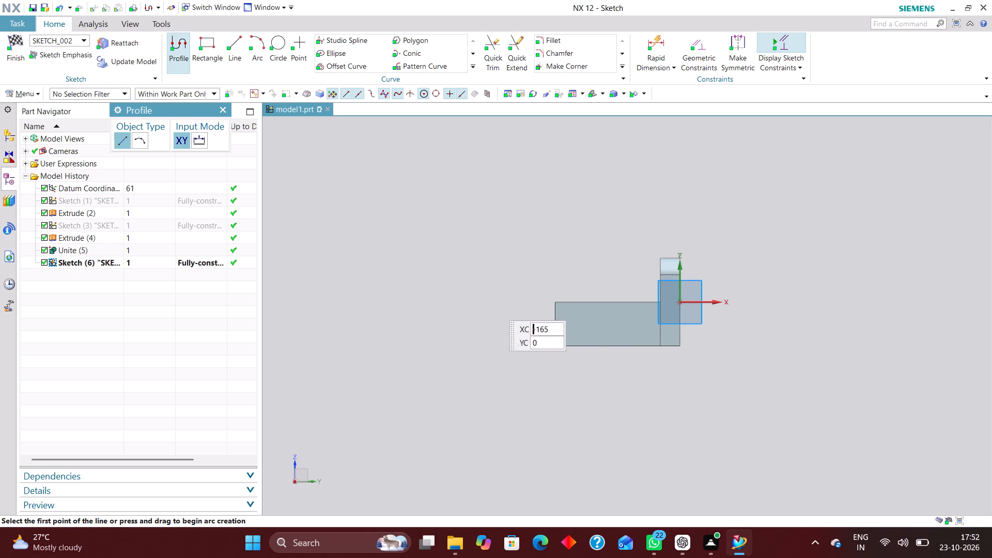
{"action": "scroll", "coordinate": [542, 330], "scroll_direction": "up", "scroll_amount": 3}
{"action": "left_click", "coordinate": [226, 113]}
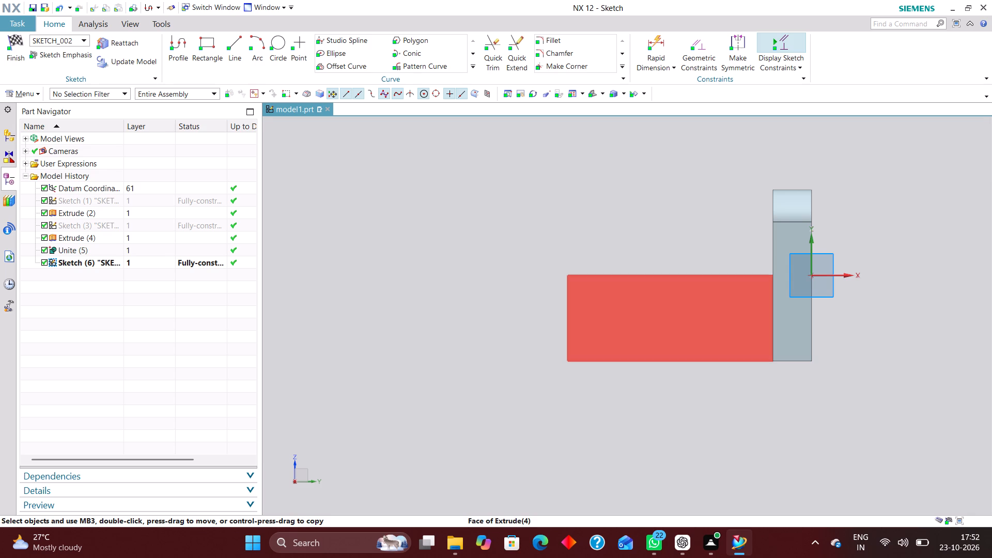
Sketch a long, narrow two-point rectangle straddling the arm's upper edge, starting near the arm's free end.
{"action": "scroll", "coordinate": [598, 295], "scroll_direction": "down", "scroll_amount": 2}
{"action": "scroll", "coordinate": [618, 319], "scroll_direction": "up", "scroll_amount": 3}
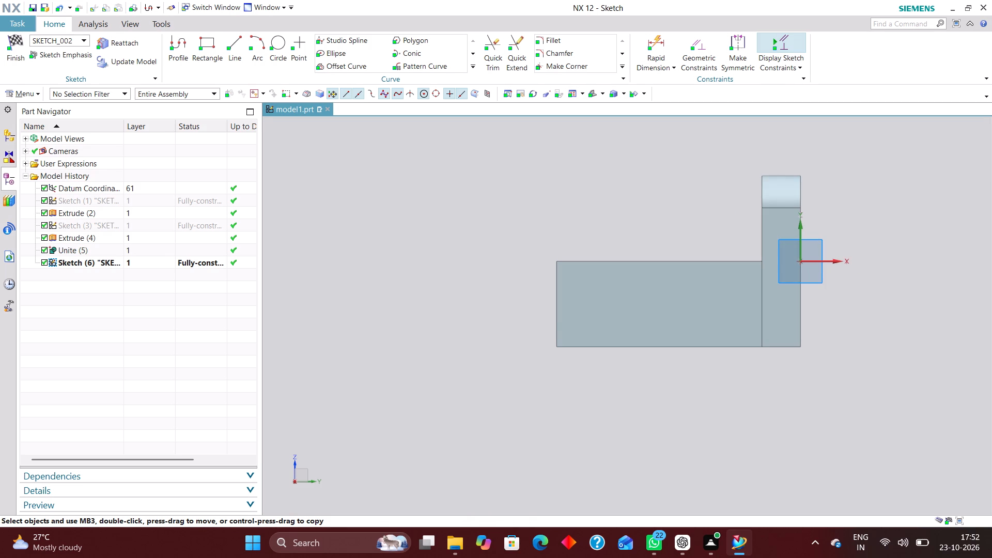
{"action": "left_click", "coordinate": [202, 41]}
{"action": "scroll", "coordinate": [554, 267], "scroll_direction": "up", "scroll_amount": 3}
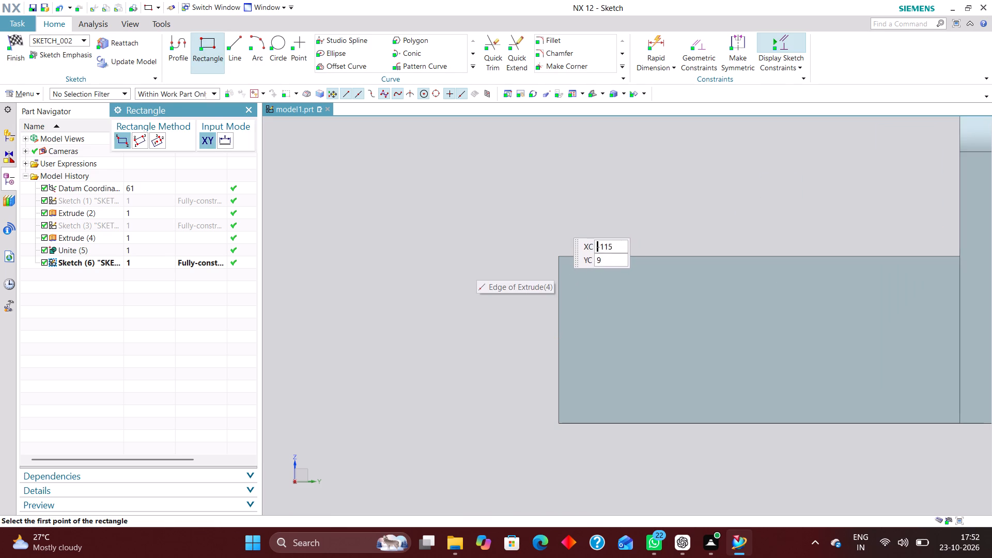
{"action": "left_click", "coordinate": [556, 221]}
{"action": "left_click", "coordinate": [880, 272]}
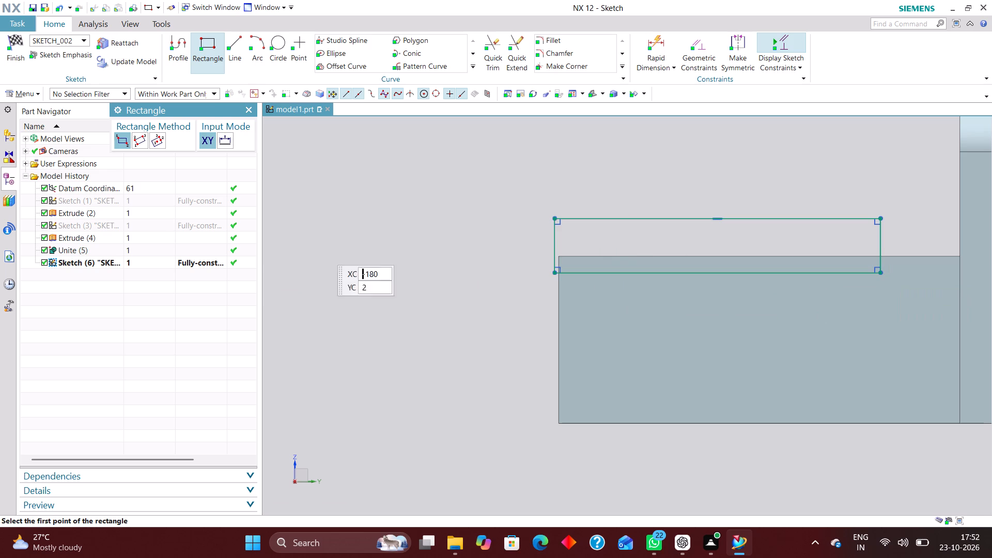
{"action": "scroll", "coordinate": [392, 252], "scroll_direction": "down", "scroll_amount": 3}
{"action": "scroll", "coordinate": [400, 286], "scroll_direction": "up", "scroll_amount": 1}
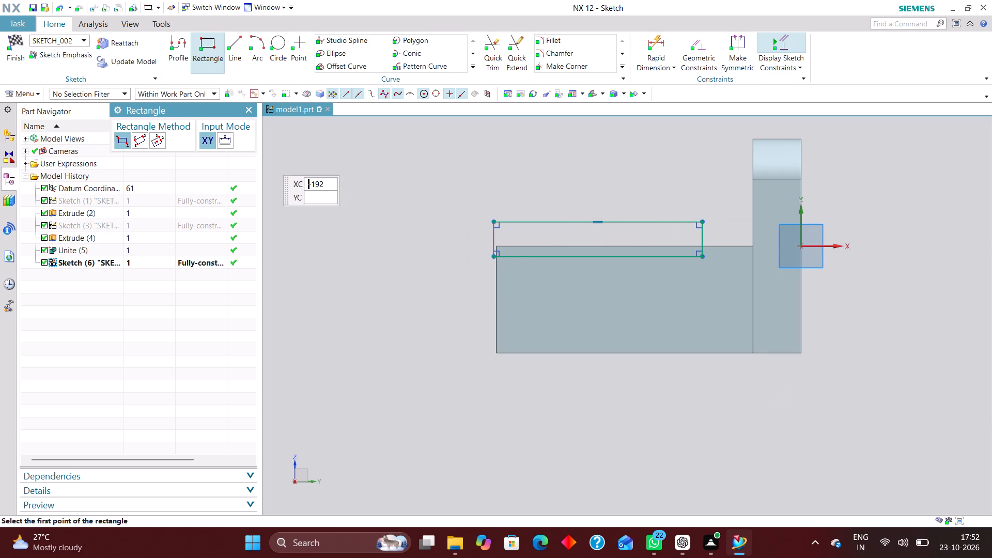
{"action": "left_click", "coordinate": [247, 110]}
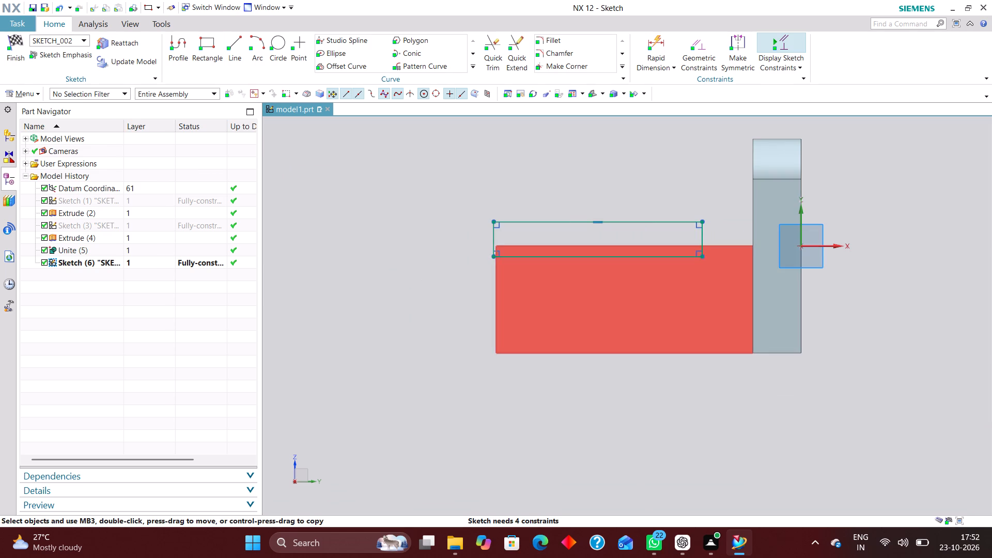
Move the rectangle's lower and upper edges down so the whole rectangle lies inside the arm's side outline.
{"action": "left_click", "coordinate": [637, 259]}
{"action": "left_click", "coordinate": [637, 257]}
{"action": "left_click", "coordinate": [386, 291]}
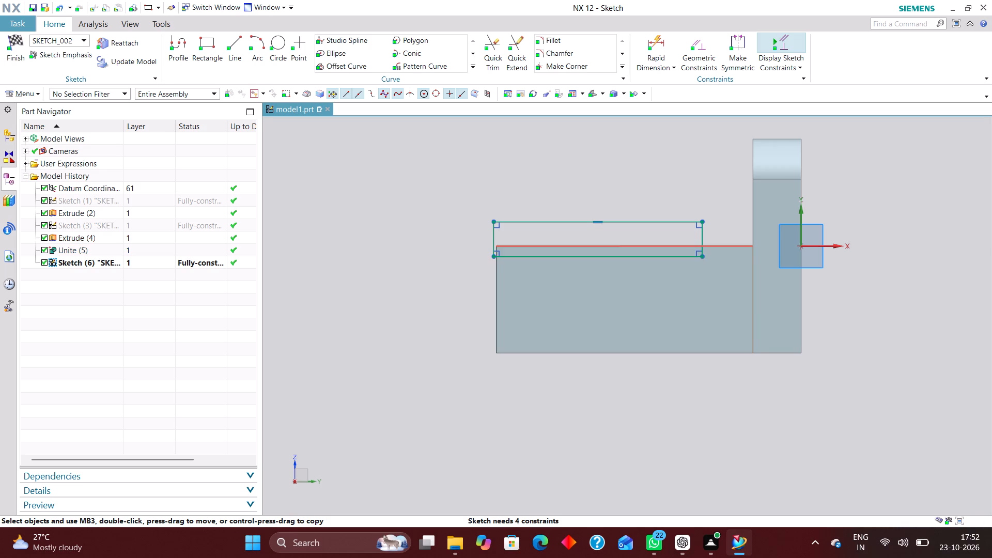
{"action": "left_click_drag", "start_coordinate": [636, 258], "coordinate": [641, 290]}
{"action": "left_click_drag", "start_coordinate": [637, 222], "coordinate": [636, 270]}
{"action": "right_click_drag", "start_coordinate": [631, 249], "coordinate": [531, 249]}
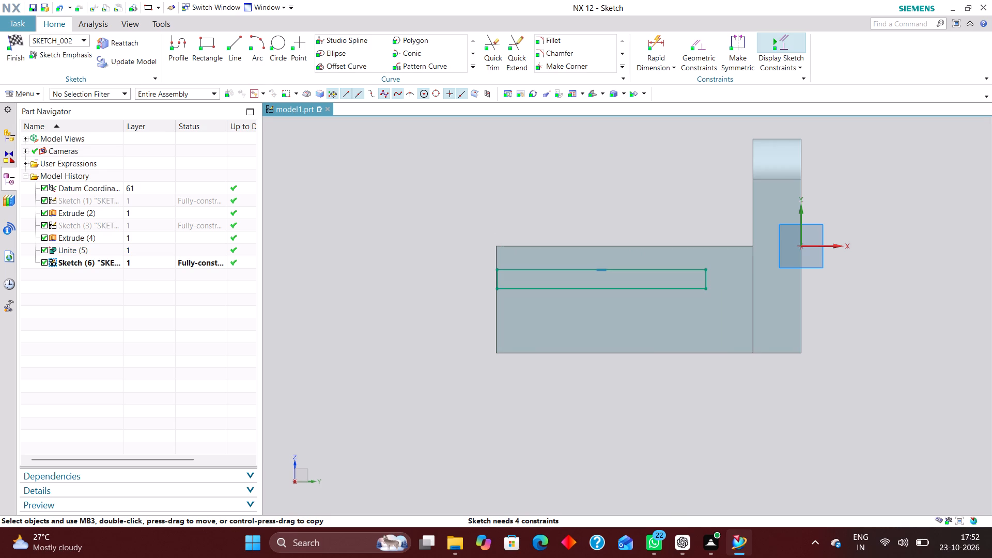
Add a rapid dimension from the sketch X axis to the rectangle's upper edge and set it to 6 mm.
{"action": "left_click", "coordinate": [656, 48]}
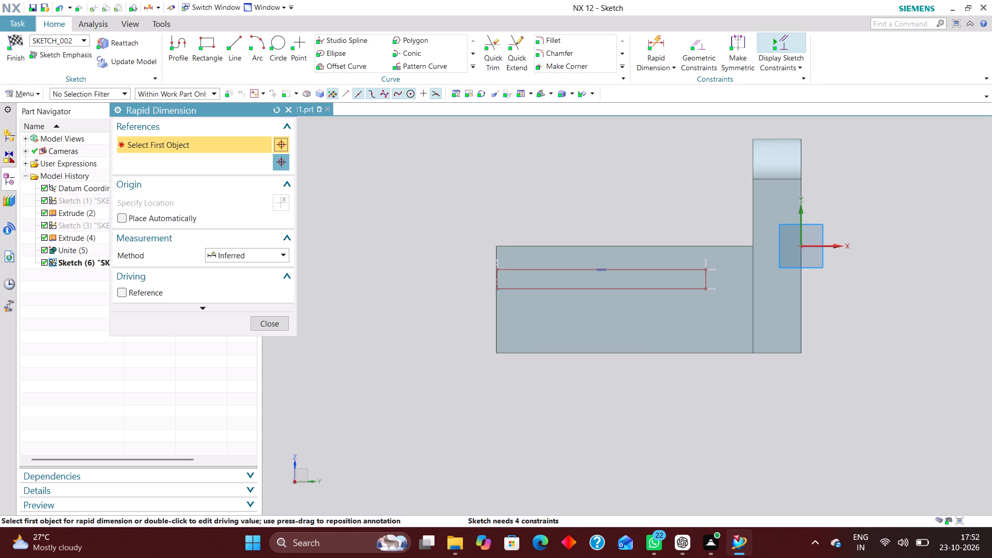
{"action": "left_click", "coordinate": [820, 243]}
{"action": "left_click", "coordinate": [607, 268]}
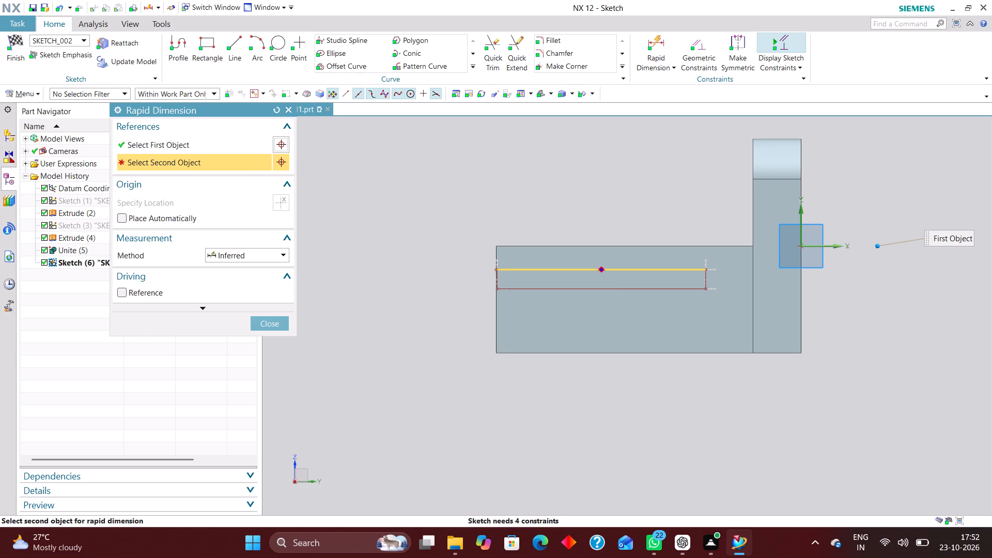
{"action": "left_click", "coordinate": [707, 191]}
{"action": "key", "text": "6"}
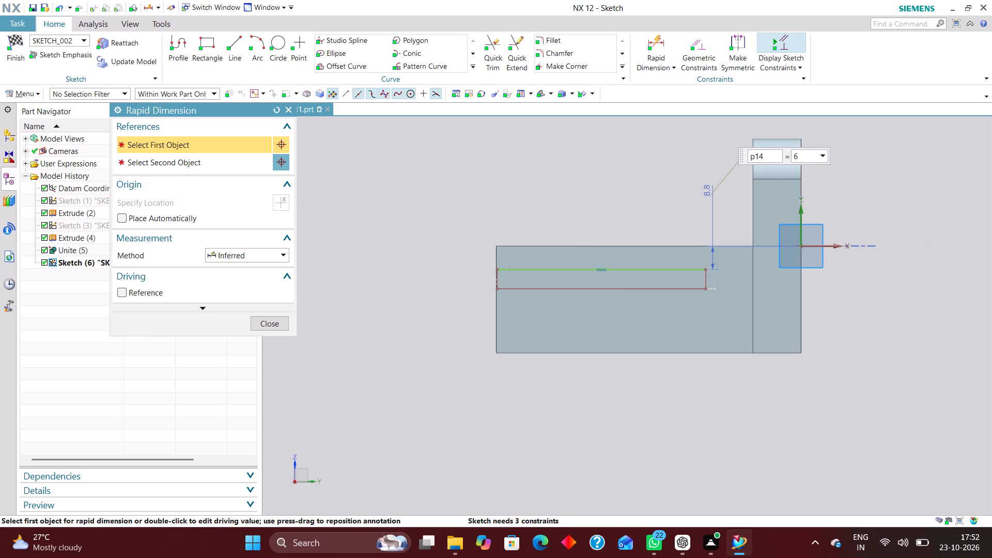
{"action": "key", "text": "Return"}
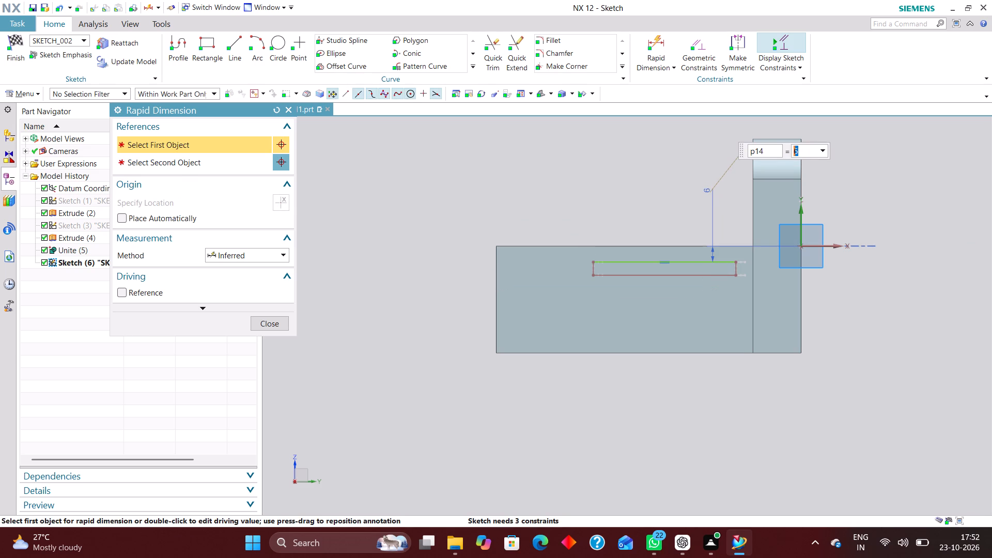
Dimension the distance from the sketch Y axis to the rectangle's nearest vertical edge and set it to 40 mm.
{"action": "scroll", "coordinate": [744, 277], "scroll_direction": "up", "scroll_amount": 4}
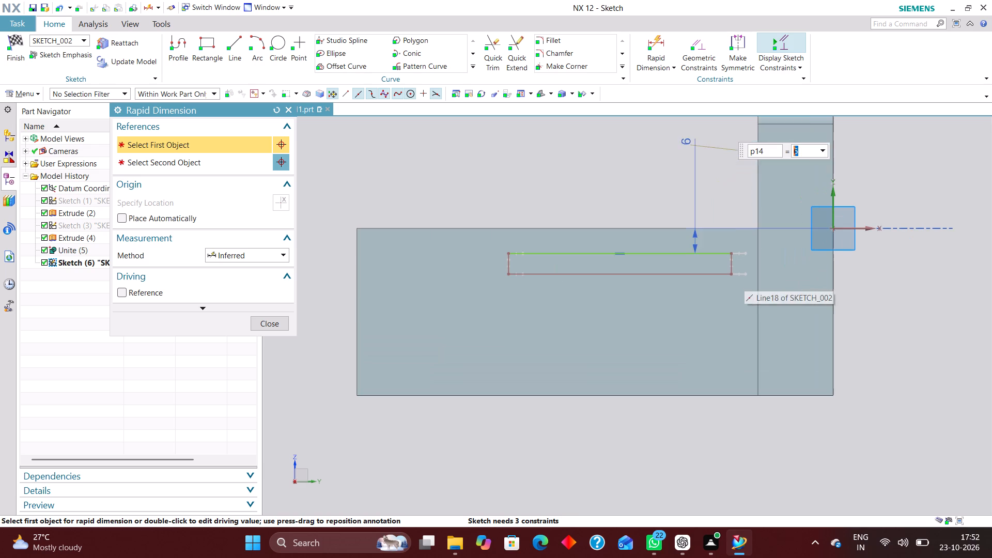
{"action": "left_click", "coordinate": [731, 265]}
{"action": "left_click", "coordinate": [838, 208]}
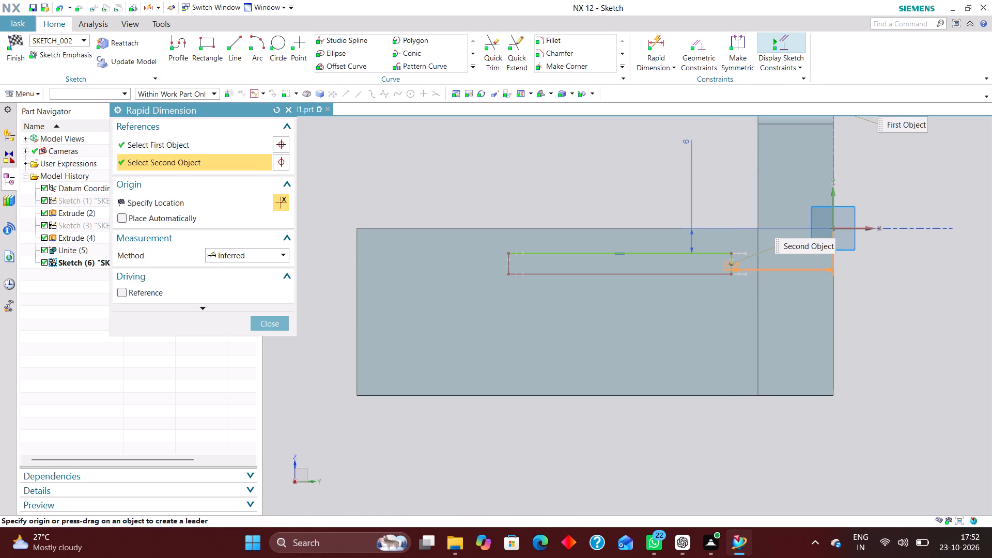
{"action": "left_click", "coordinate": [778, 443]}
{"action": "type", "text": "40"}
{"action": "key", "text": "Return"}
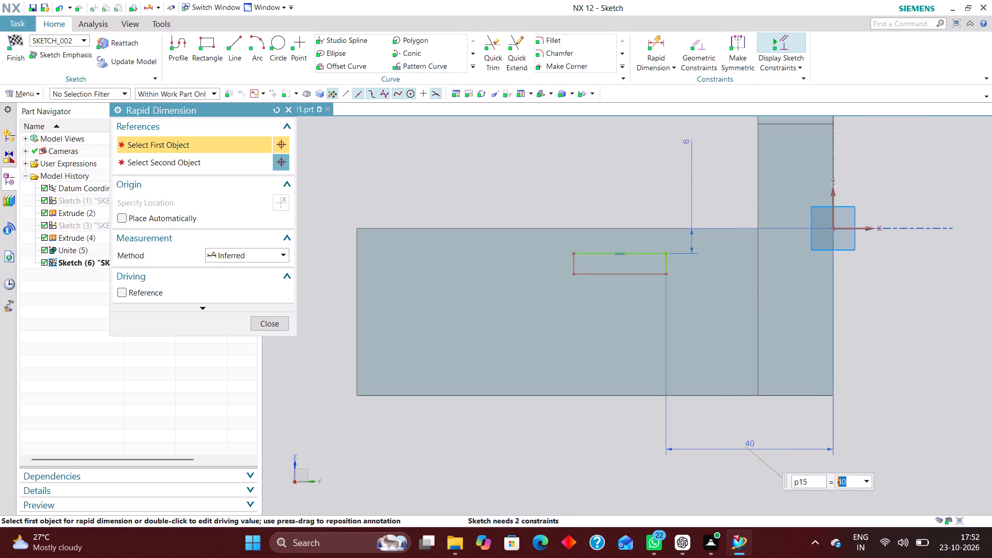
{"action": "left_click", "coordinate": [274, 325]}
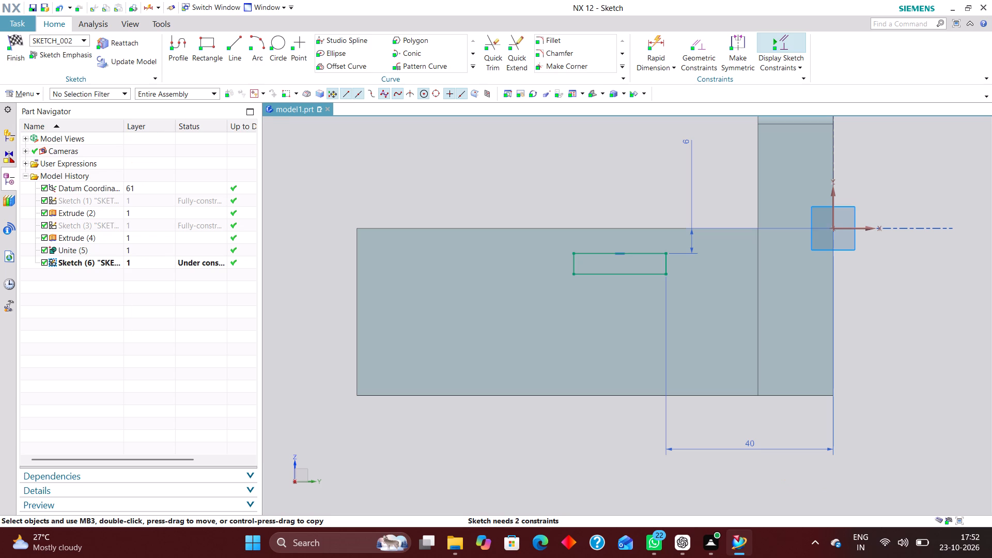
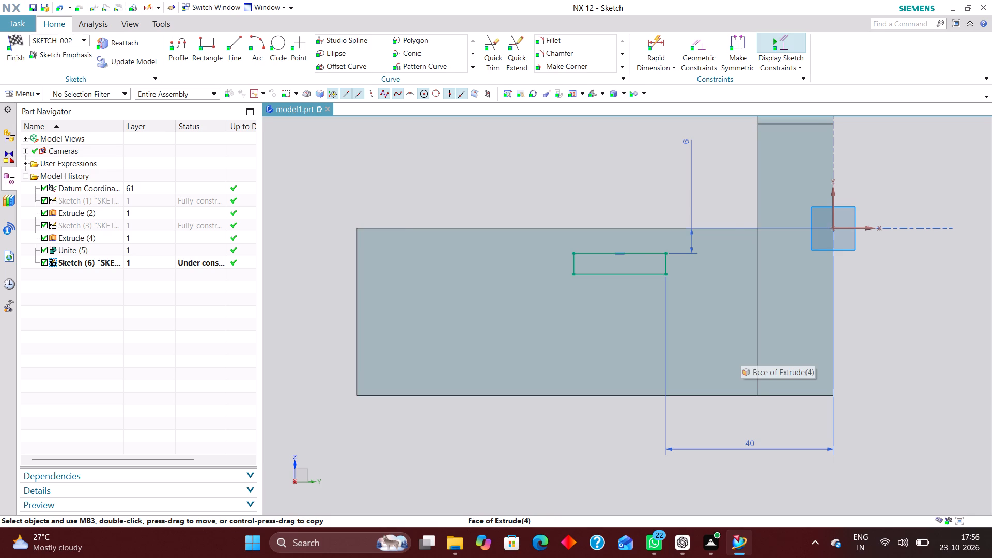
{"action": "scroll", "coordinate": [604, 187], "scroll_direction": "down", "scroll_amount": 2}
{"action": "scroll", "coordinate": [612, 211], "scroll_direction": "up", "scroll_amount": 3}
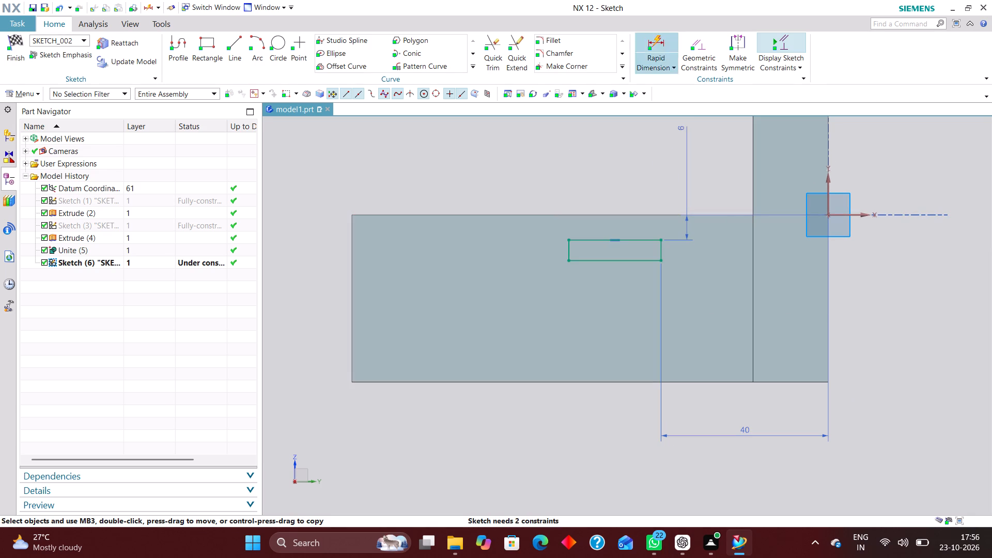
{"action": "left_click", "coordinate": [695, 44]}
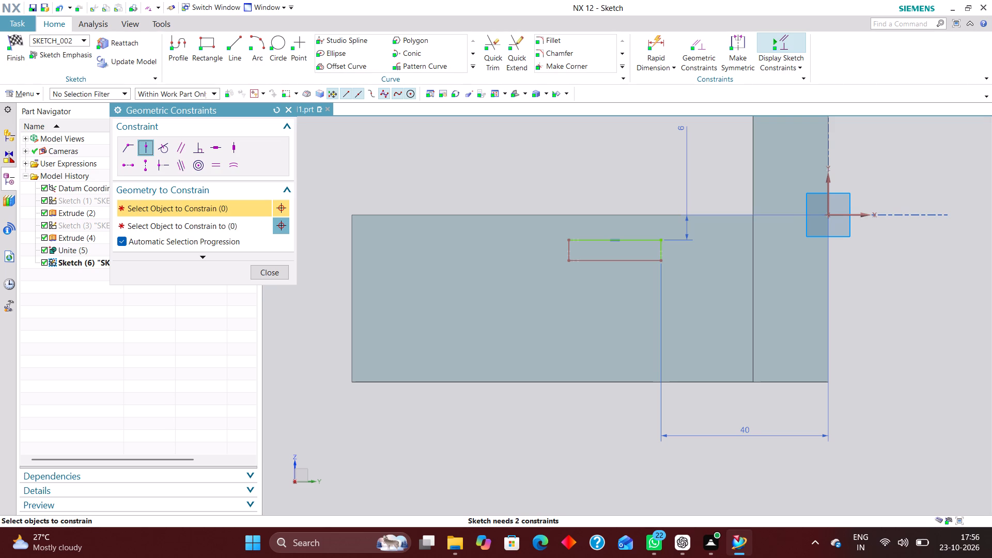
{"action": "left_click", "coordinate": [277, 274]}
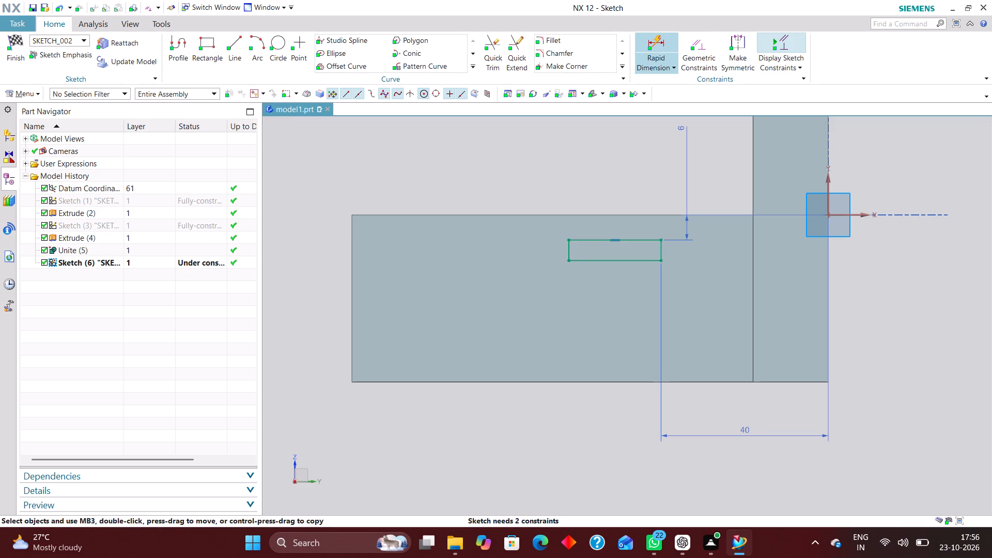
Add a rapid dimension for the height of the narrow rectangle's vertical edge and set it to 6 mm.
{"action": "left_click", "coordinate": [663, 41]}
{"action": "scroll", "coordinate": [582, 267], "scroll_direction": "up", "scroll_amount": 5}
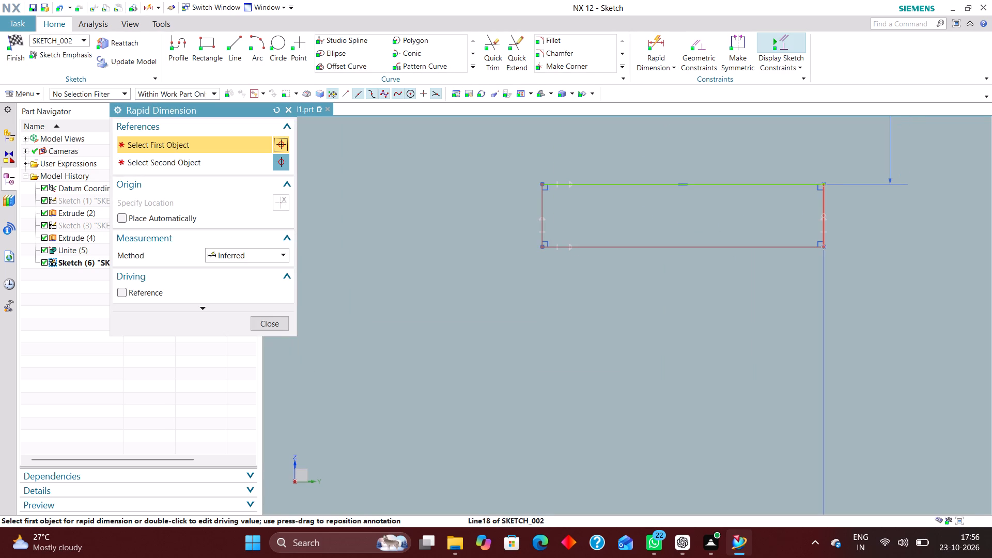
{"action": "left_click", "coordinate": [825, 228]}
{"action": "left_click", "coordinate": [871, 216]}
{"action": "key", "text": "6"}
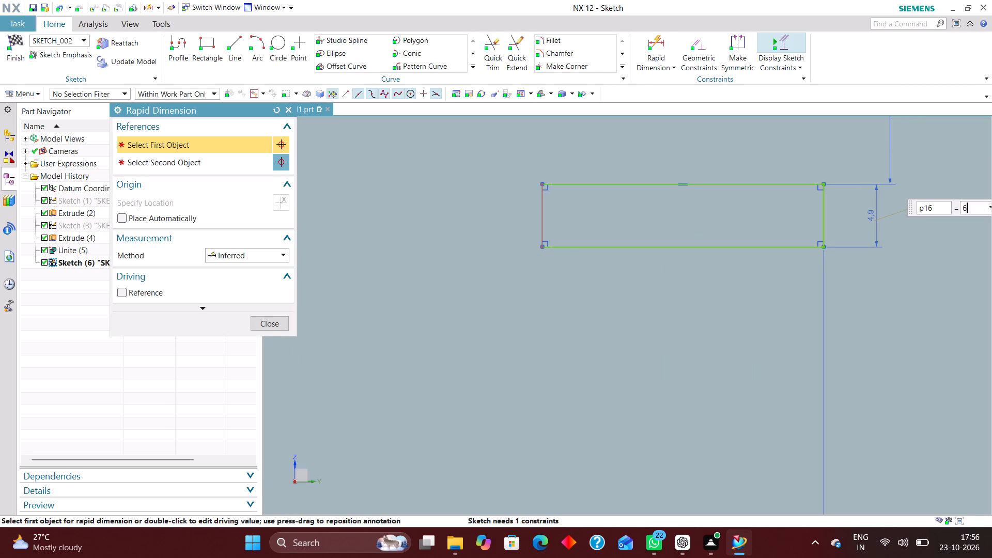
{"action": "key", "text": "Return"}
{"action": "scroll", "coordinate": [705, 293], "scroll_direction": "down", "scroll_amount": 4}
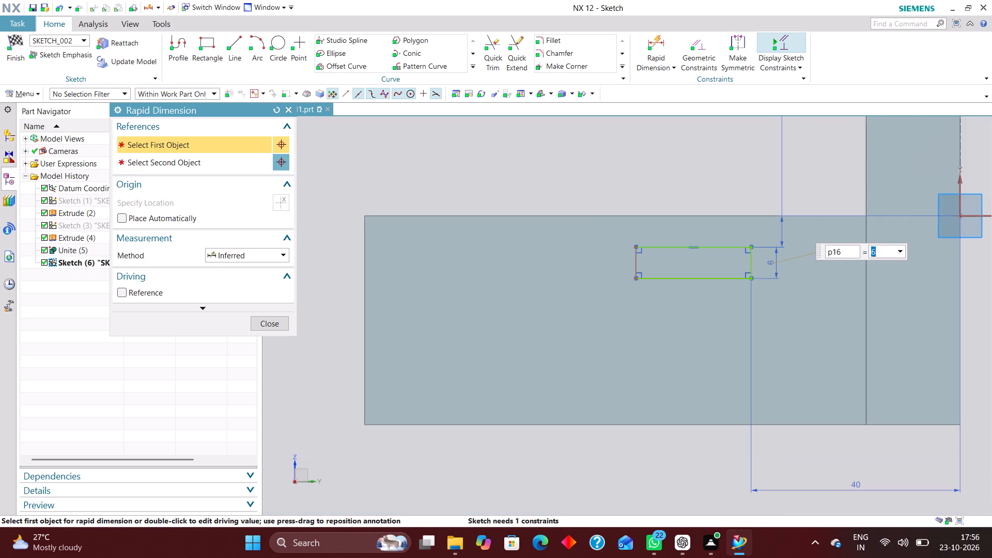
{"action": "left_click", "coordinate": [263, 325]}
Delete the 6 mm dimension between the sketch X axis and the rectangle's upper edge.
{"action": "right_click_drag", "start_coordinate": [782, 171], "coordinate": [734, 171]}
Apply a Point on Curve constraint that places the rectangle's upper edge on the arm's top edge.
{"action": "left_click", "coordinate": [697, 47]}
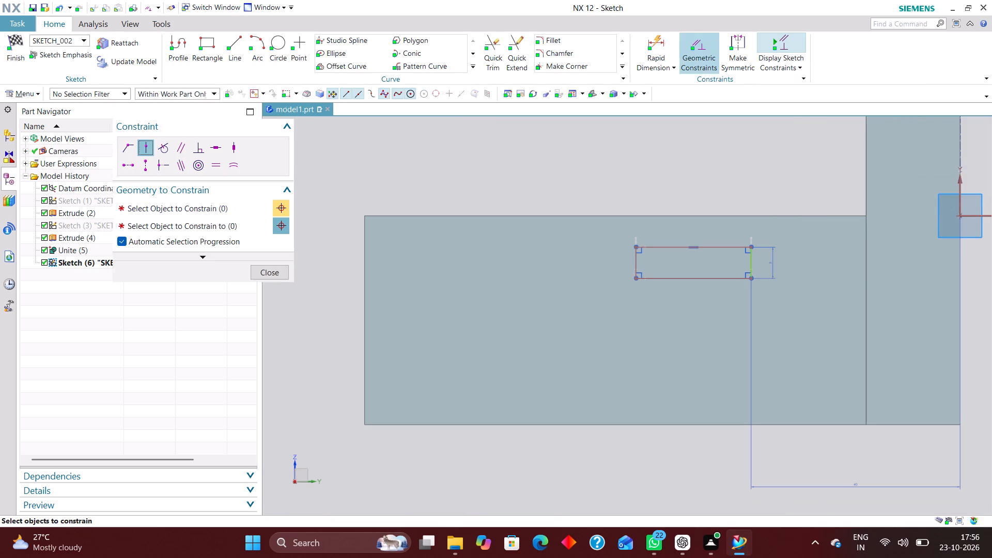
{"action": "scroll", "coordinate": [979, 149], "scroll_direction": "down", "scroll_amount": 2}
{"action": "scroll", "coordinate": [866, 220], "scroll_direction": "up", "scroll_amount": 3}
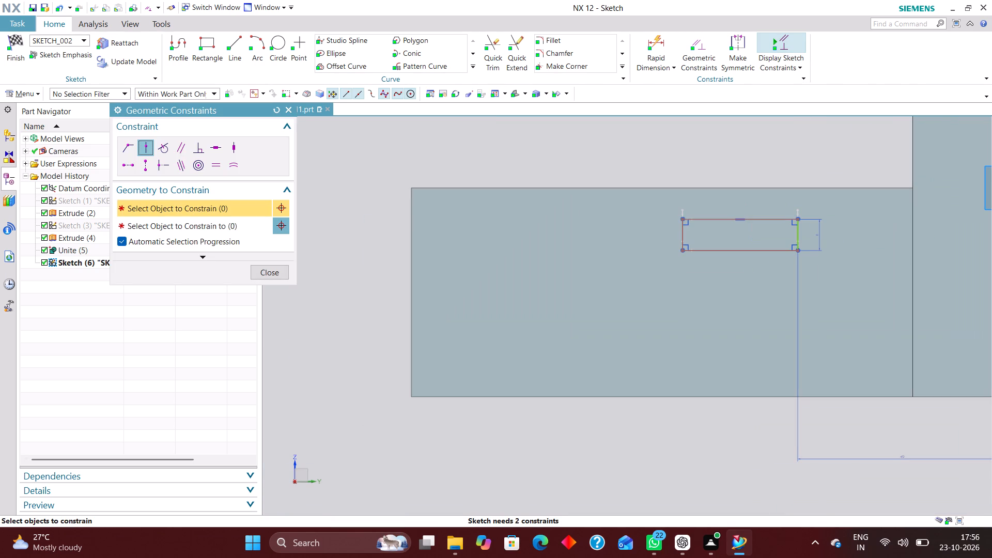
{"action": "left_click", "coordinate": [740, 221]}
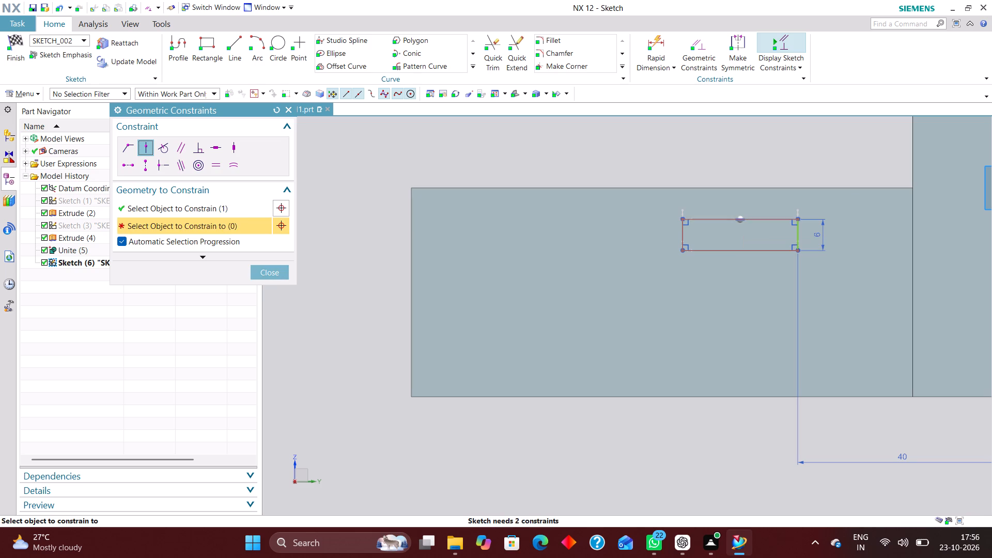
{"action": "scroll", "coordinate": [612, 212], "scroll_direction": "down", "scroll_amount": 3}
{"action": "left_click", "coordinate": [841, 199]}
{"action": "scroll", "coordinate": [646, 213], "scroll_direction": "up", "scroll_amount": 3}
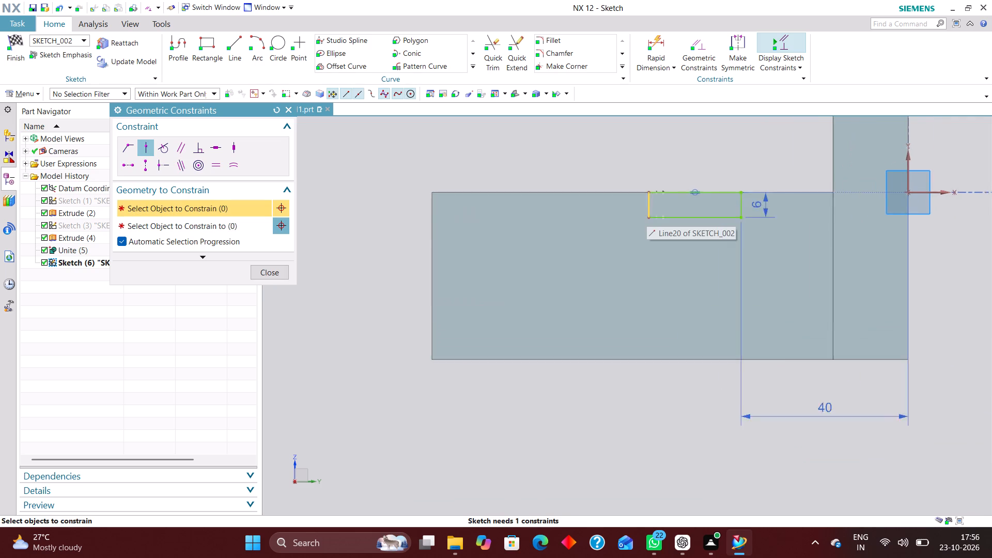
{"action": "scroll", "coordinate": [563, 163], "scroll_direction": "down", "scroll_amount": 2}
{"action": "left_click", "coordinate": [286, 272]}
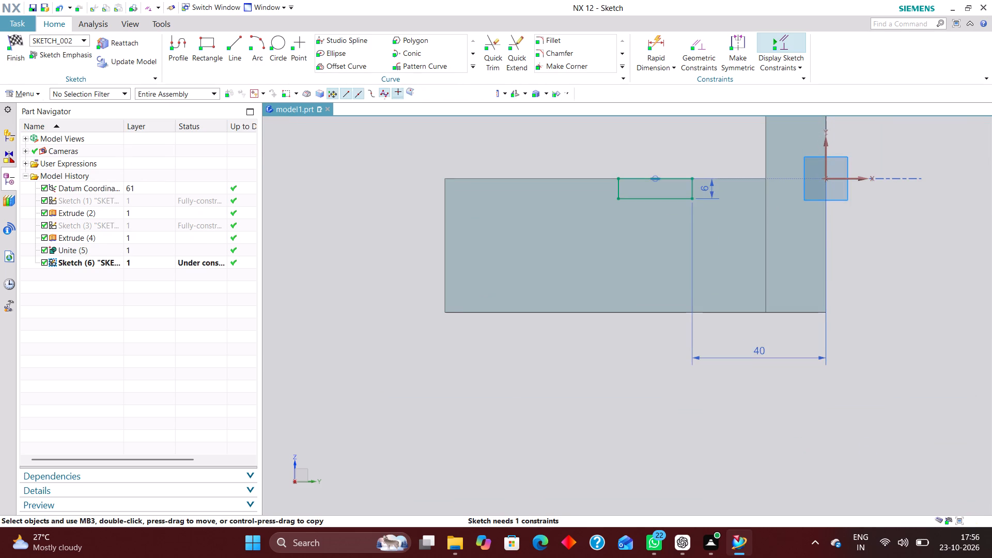
Stretch the rectangle's far vertical edge out past the arm's free end and finish the sketch.
{"action": "left_click_drag", "start_coordinate": [618, 190], "coordinate": [384, 196]}
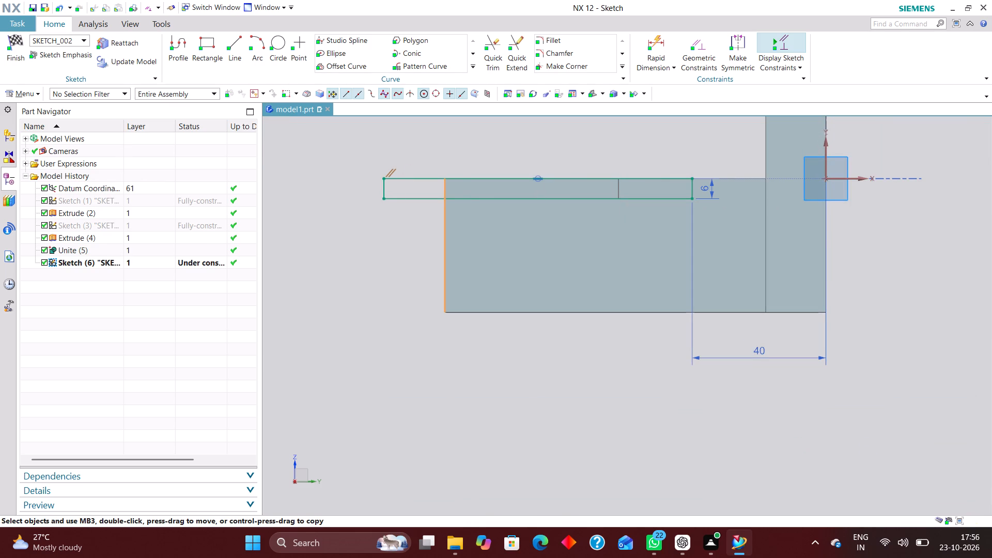
{"action": "left_click_drag", "start_coordinate": [384, 196], "coordinate": [379, 195]}
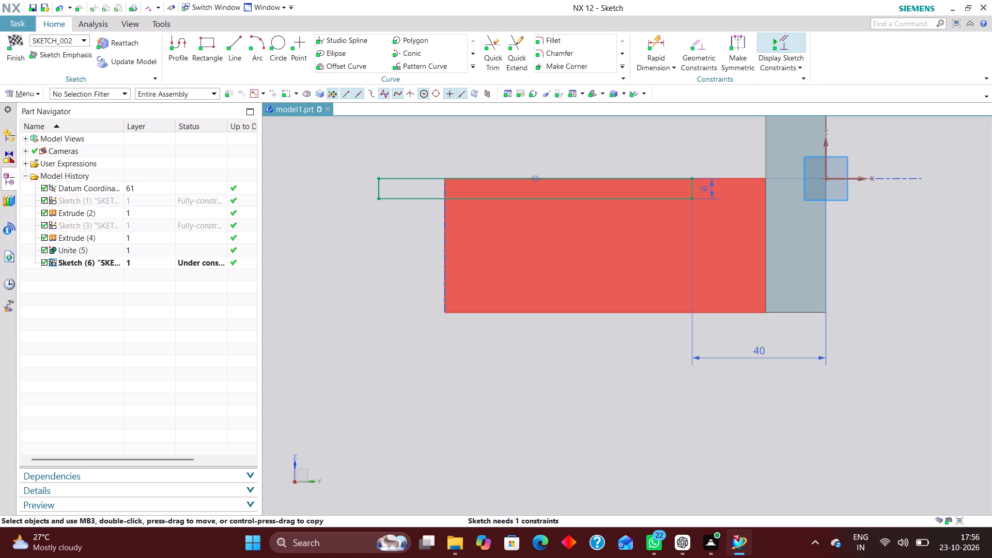
{"action": "left_click", "coordinate": [19, 37]}
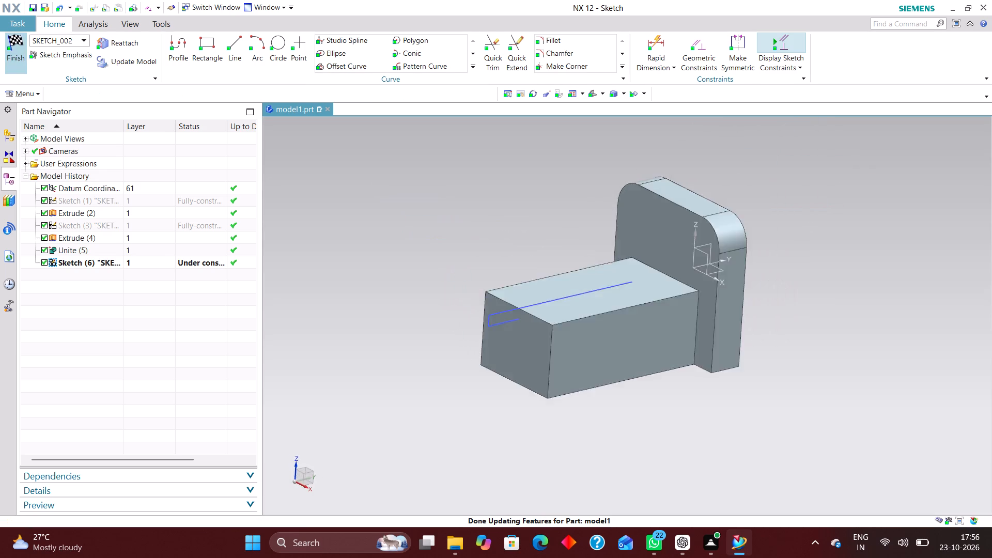
Extrude the narrow rectangle with a symmetric distance of 47 mm as a separate body spanning the arm's full width.
{"action": "left_click", "coordinate": [141, 41]}
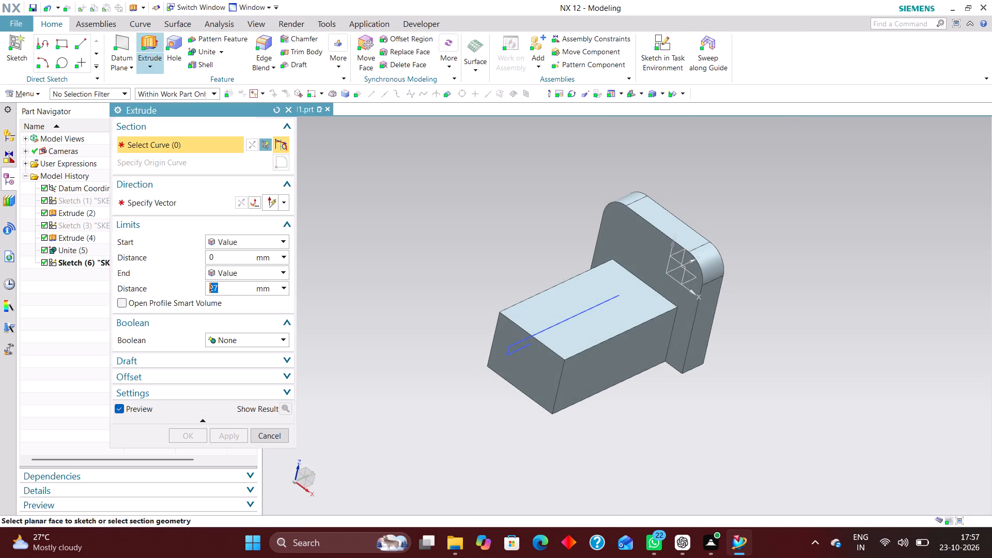
{"action": "left_click", "coordinate": [507, 348]}
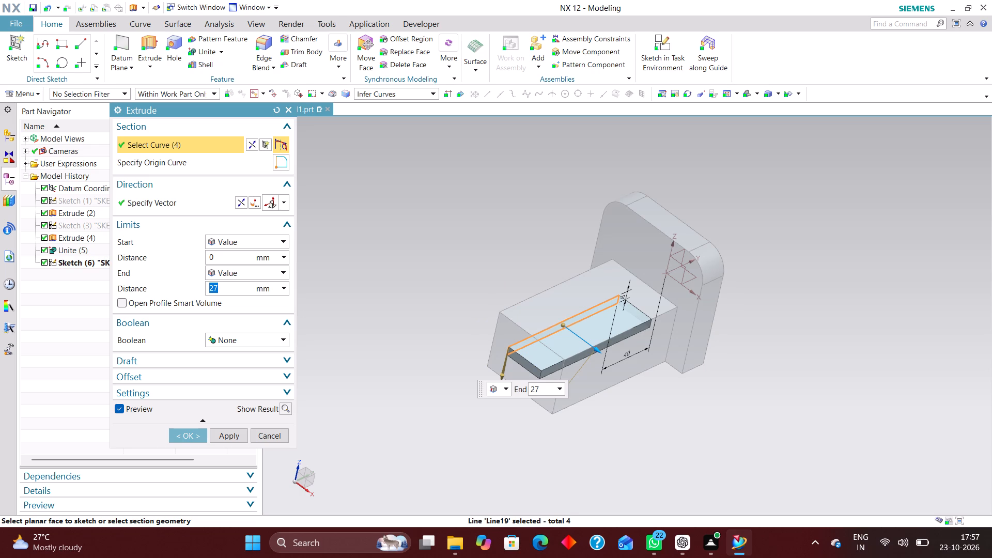
{"action": "left_click", "coordinate": [256, 239]}
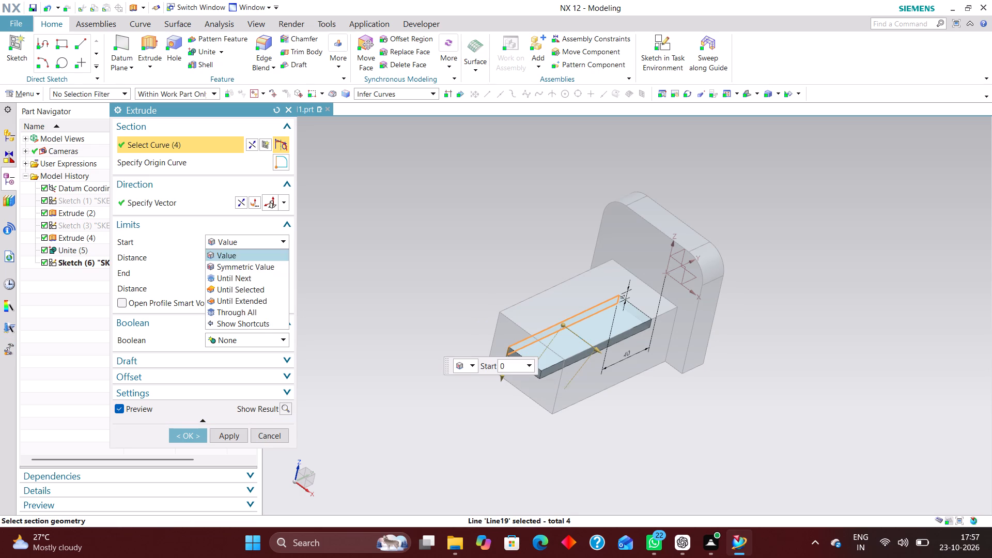
{"action": "left_click", "coordinate": [254, 264]}
{"action": "left_click_drag", "start_coordinate": [597, 351], "coordinate": [619, 371]}
{"action": "middle_click_drag", "start_coordinate": [779, 449], "coordinate": [768, 420]}
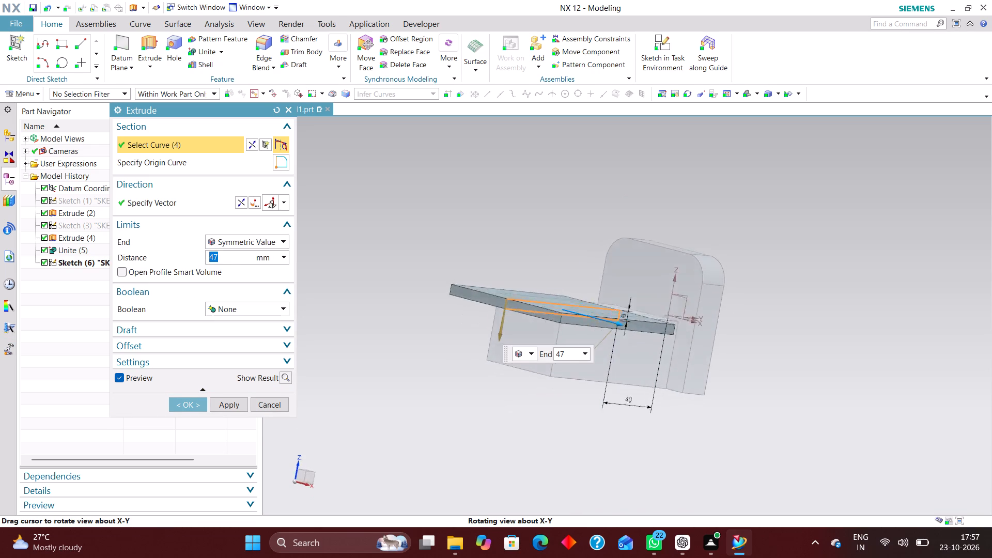
{"action": "middle_click_drag", "start_coordinate": [768, 420], "coordinate": [736, 415]}
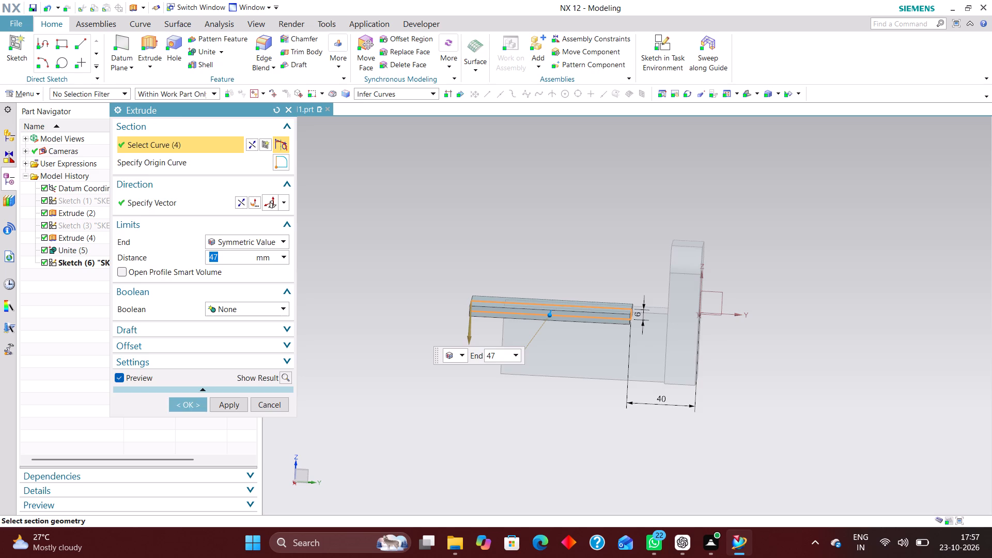
{"action": "left_click", "coordinate": [194, 402]}
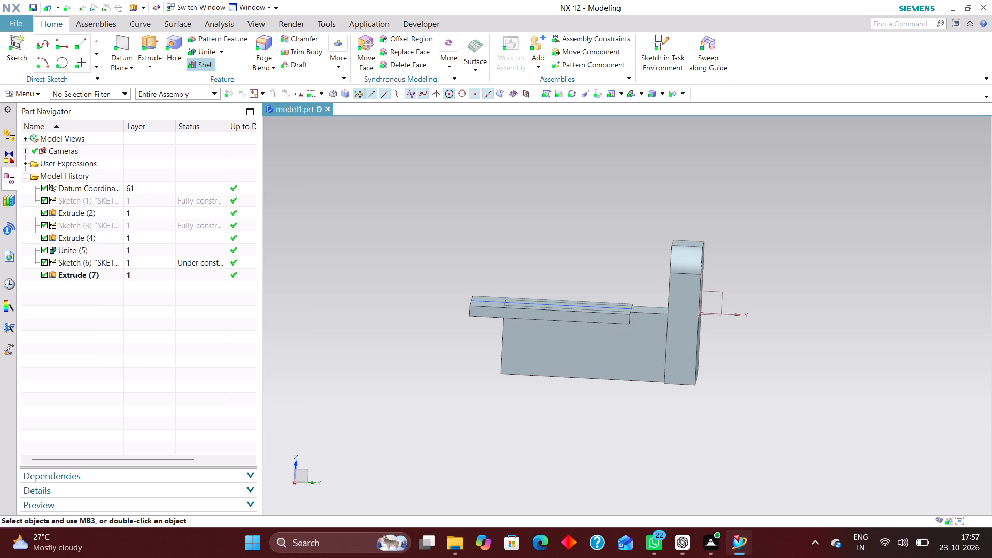
Subtract the extruded flat block from the bracket body to cut a step into the arm's top.
{"action": "left_click", "coordinate": [223, 53]}
{"action": "left_click", "coordinate": [229, 79]}
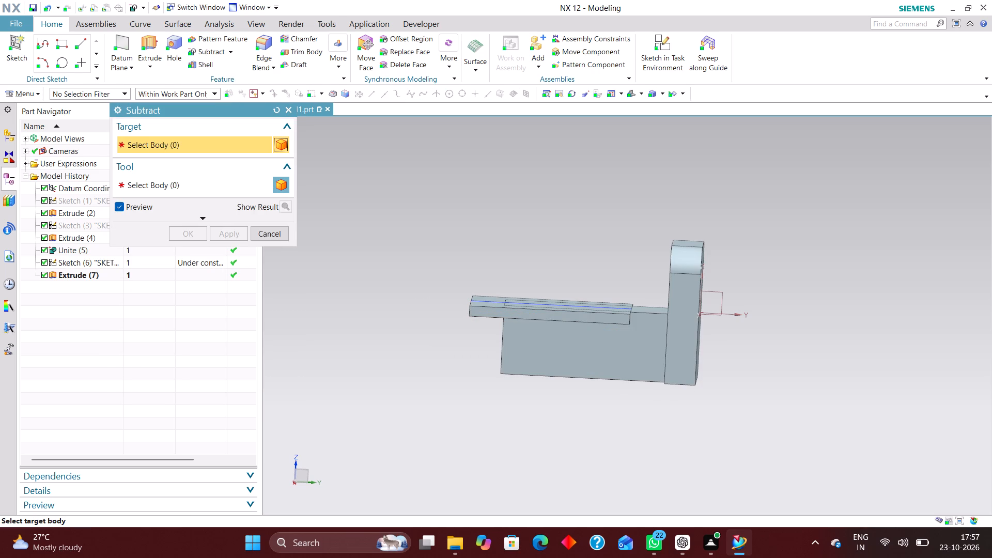
{"action": "left_click", "coordinate": [528, 374]}
{"action": "left_click", "coordinate": [470, 307]}
{"action": "scroll", "coordinate": [410, 304], "scroll_direction": "up", "scroll_amount": 1}
{"action": "middle_click_drag", "start_coordinate": [412, 307], "coordinate": [432, 339]}
{"action": "left_click", "coordinate": [192, 233]}
{"action": "scroll", "coordinate": [592, 343], "scroll_direction": "up", "scroll_amount": 2}
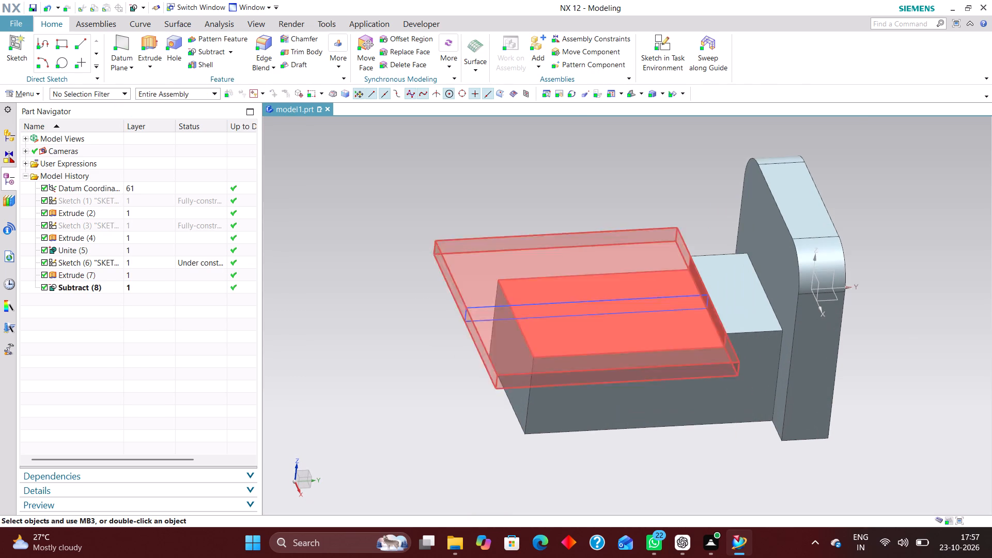
Hide the narrow rectangle's sketch.
{"action": "right_click_drag", "start_coordinate": [442, 296], "coordinate": [442, 354]}
Start a new task-environment sketch on the YZ plane of the datum coordinate system.
{"action": "middle_click_drag", "start_coordinate": [681, 456], "coordinate": [679, 413]}
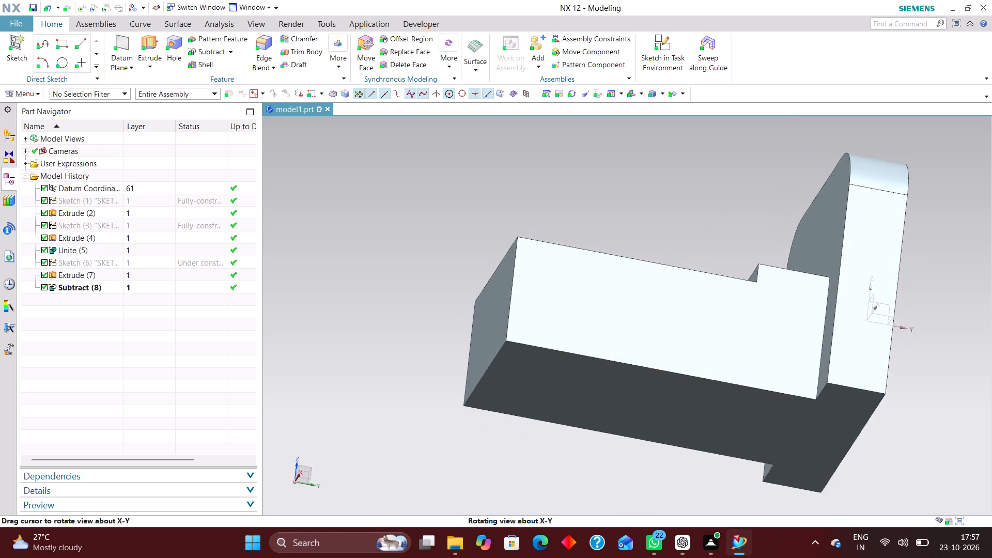
{"action": "middle_click_drag", "start_coordinate": [679, 413], "coordinate": [675, 435]}
{"action": "scroll", "coordinate": [552, 344], "scroll_direction": "down", "scroll_amount": 1}
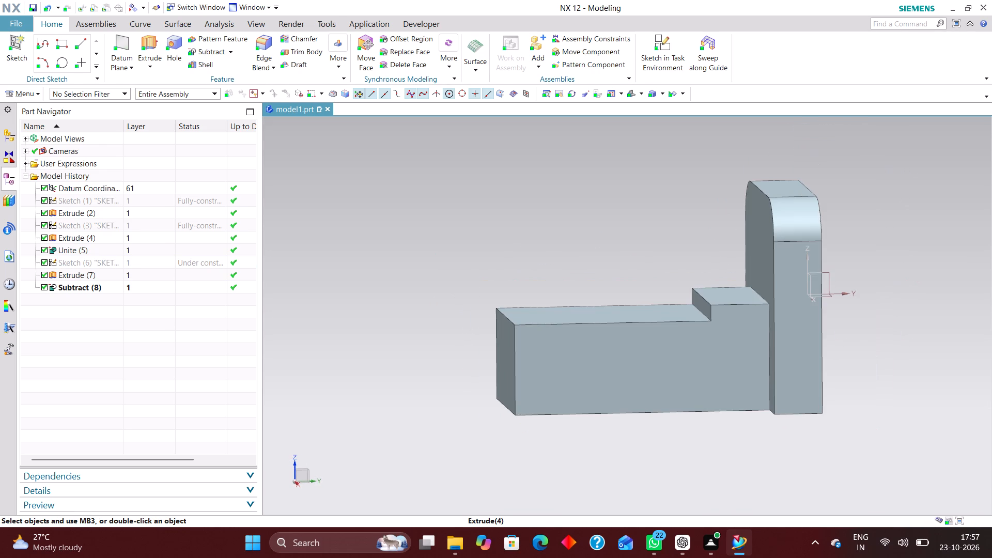
{"action": "scroll", "coordinate": [692, 475], "scroll_direction": "up", "scroll_amount": 1}
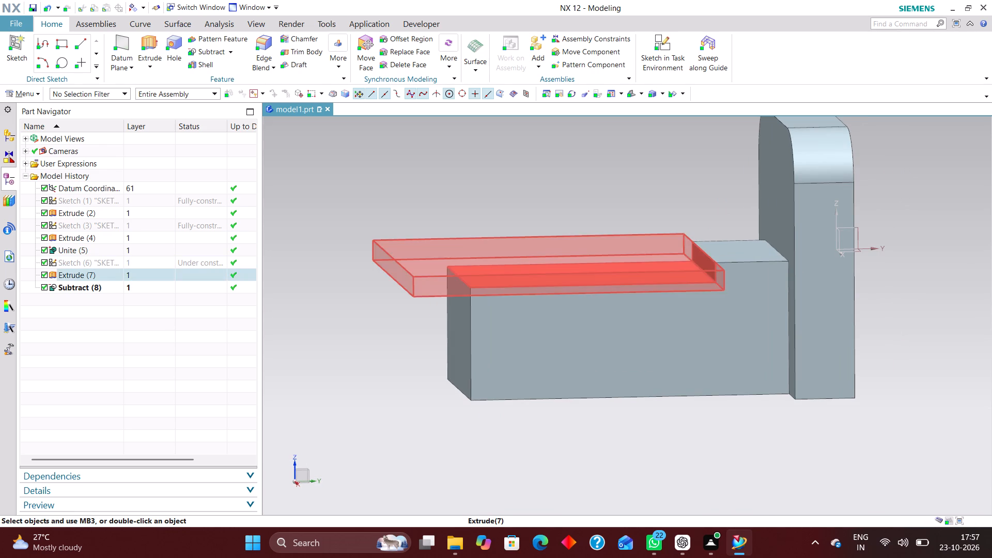
{"action": "scroll", "coordinate": [462, 267], "scroll_direction": "down", "scroll_amount": 1}
{"action": "middle_click_drag", "start_coordinate": [618, 468], "coordinate": [665, 461]}
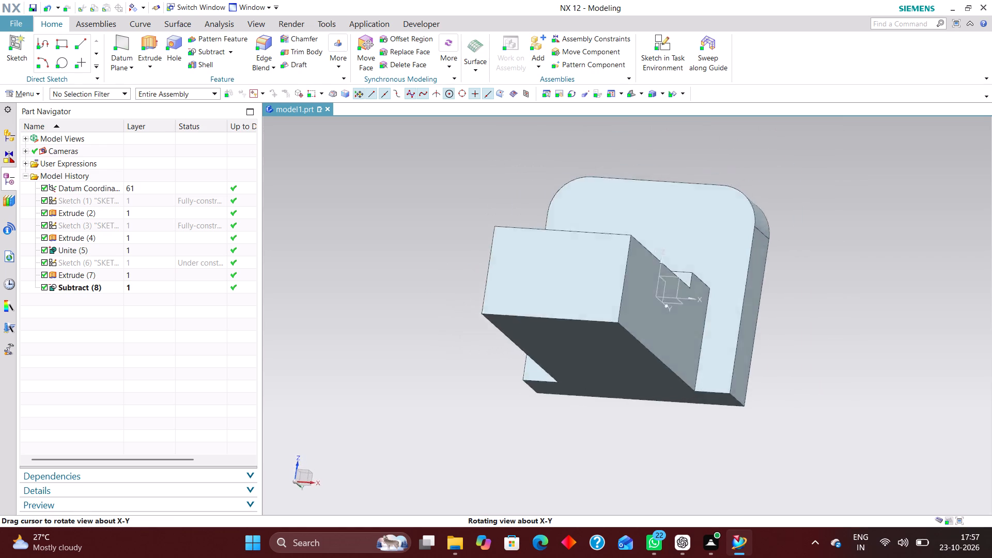
{"action": "middle_click_drag", "start_coordinate": [665, 461], "coordinate": [633, 481]}
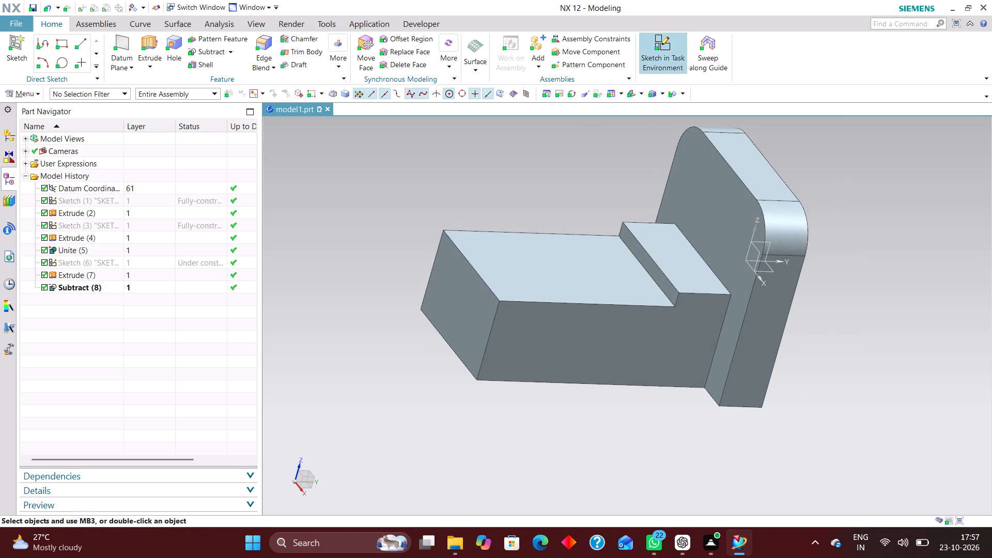
{"action": "left_click", "coordinate": [663, 49]}
{"action": "left_click", "coordinate": [763, 242]}
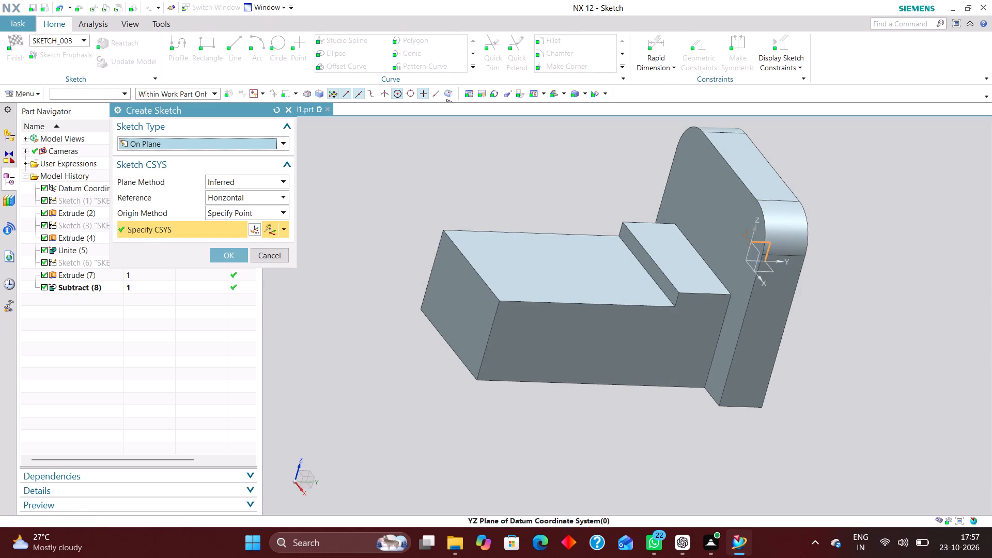
{"action": "left_click", "coordinate": [234, 253]}
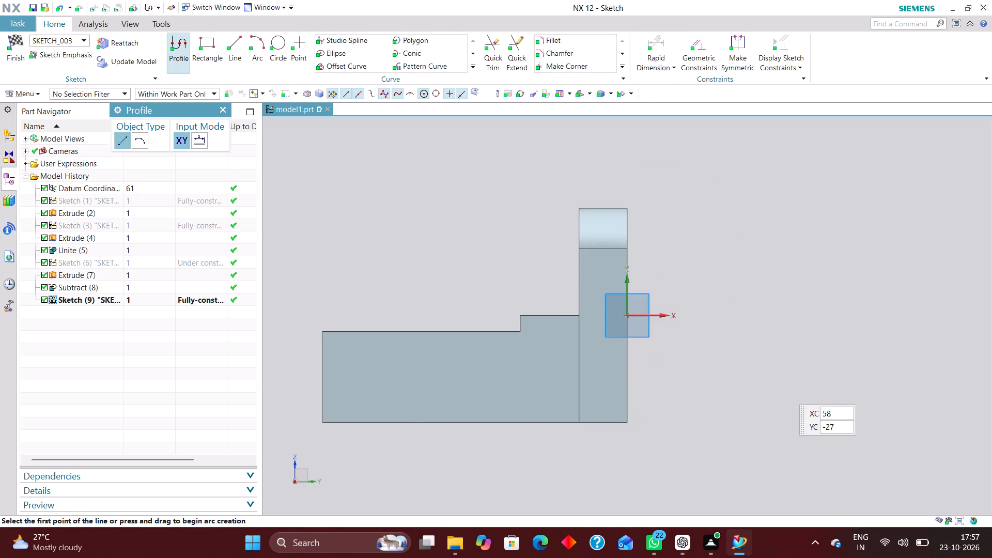
Sketch a two-point rectangle that starts inside the arm's side outline and extends below the arm's bottom edge.
{"action": "scroll", "coordinate": [782, 388], "scroll_direction": "down", "scroll_amount": 2}
{"action": "scroll", "coordinate": [576, 429], "scroll_direction": "up", "scroll_amount": 1}
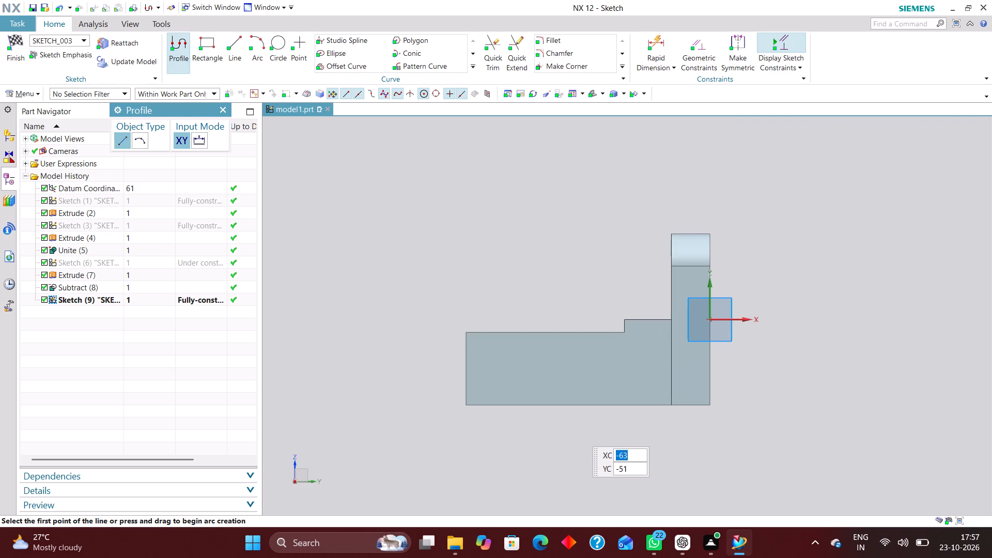
{"action": "left_click", "coordinate": [206, 38]}
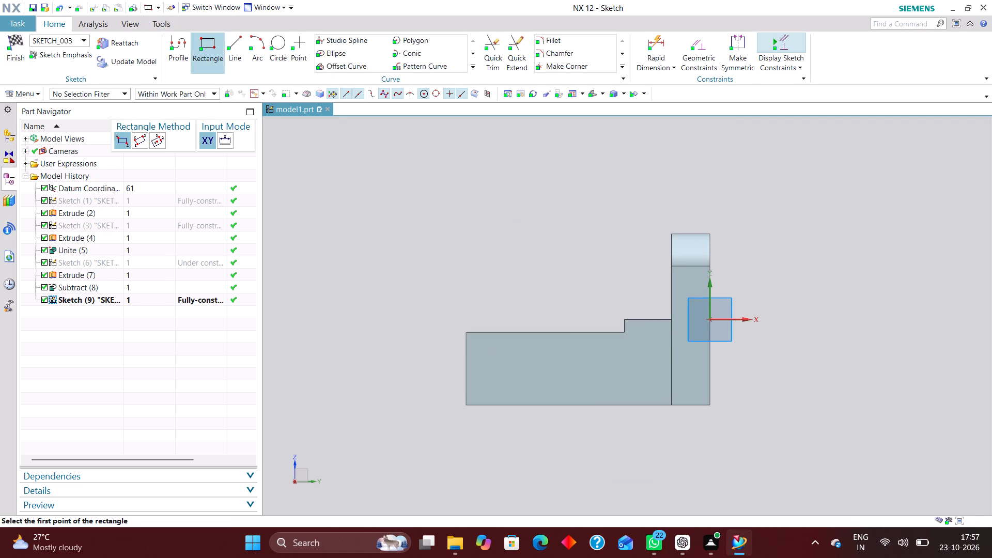
{"action": "left_click", "coordinate": [526, 348]}
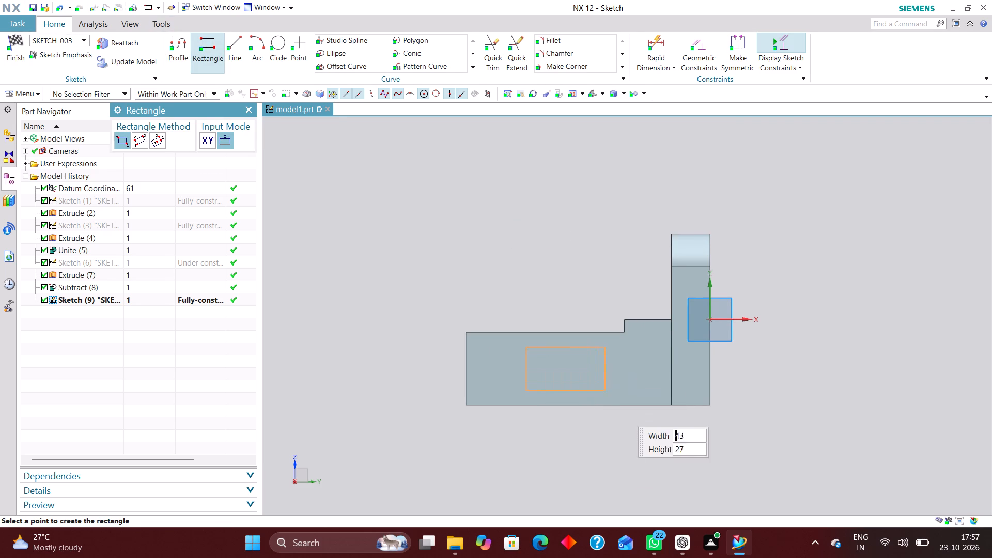
{"action": "left_click", "coordinate": [631, 452]}
Dimension the distance from the base plate's arm-side edge to the rectangle's nearest vertical edge and set it to 18 mm.
{"action": "left_click", "coordinate": [656, 45]}
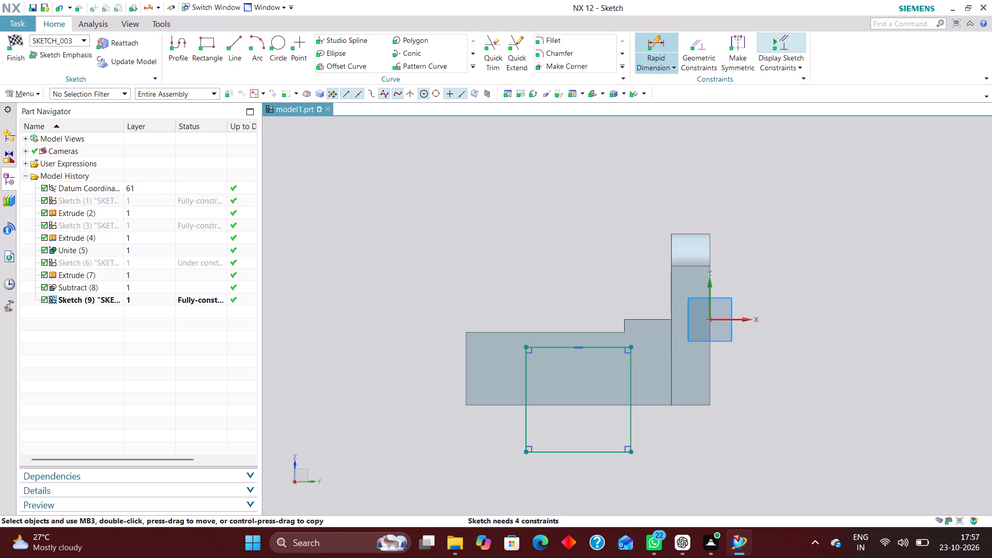
{"action": "left_click", "coordinate": [672, 382]}
{"action": "left_click", "coordinate": [630, 424]}
{"action": "left_click", "coordinate": [654, 474]}
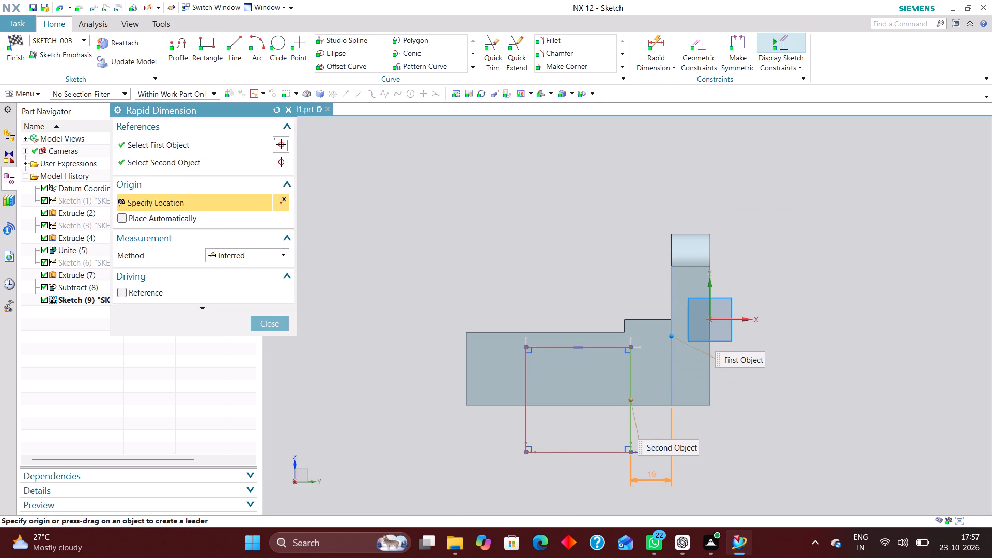
{"action": "type", "text": "18"}
{"action": "key", "text": "Return"}
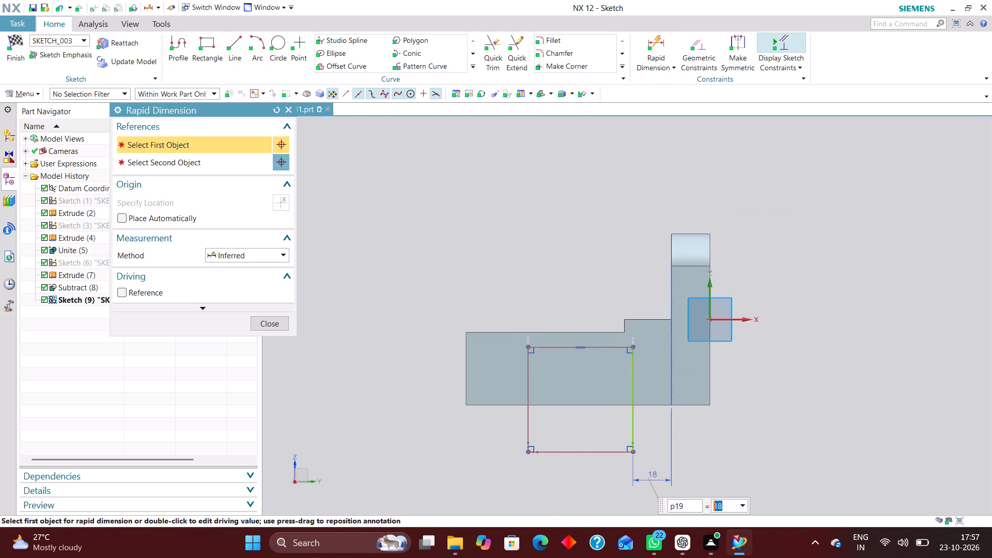
Dimension the cut rectangle's width and set it to 60 mm.
{"action": "left_click", "coordinate": [594, 453]}
{"action": "left_click", "coordinate": [587, 488]}
{"action": "type", "text": "60"}
{"action": "key", "text": "Return"}
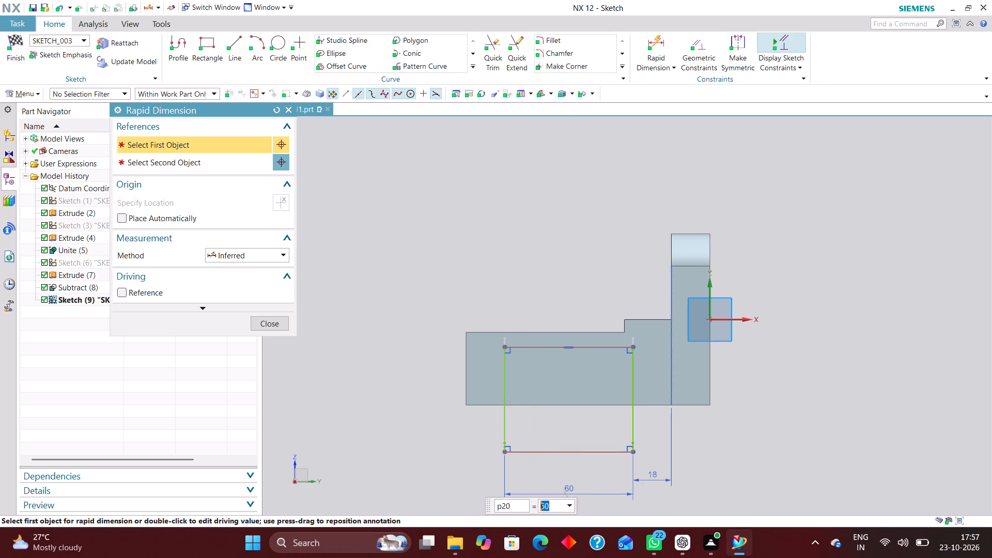
Dimension the distance from the arm's lower stepped top edge to the rectangle's upper edge and set it to 12 mm.
{"action": "scroll", "coordinate": [574, 344], "scroll_direction": "up", "scroll_amount": 2}
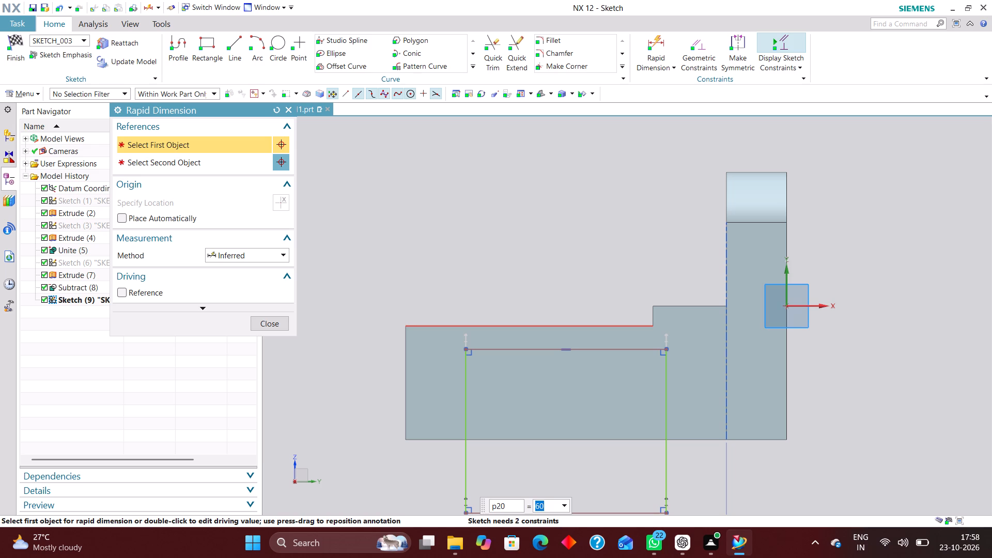
{"action": "left_click", "coordinate": [559, 326]}
{"action": "left_click", "coordinate": [566, 350]}
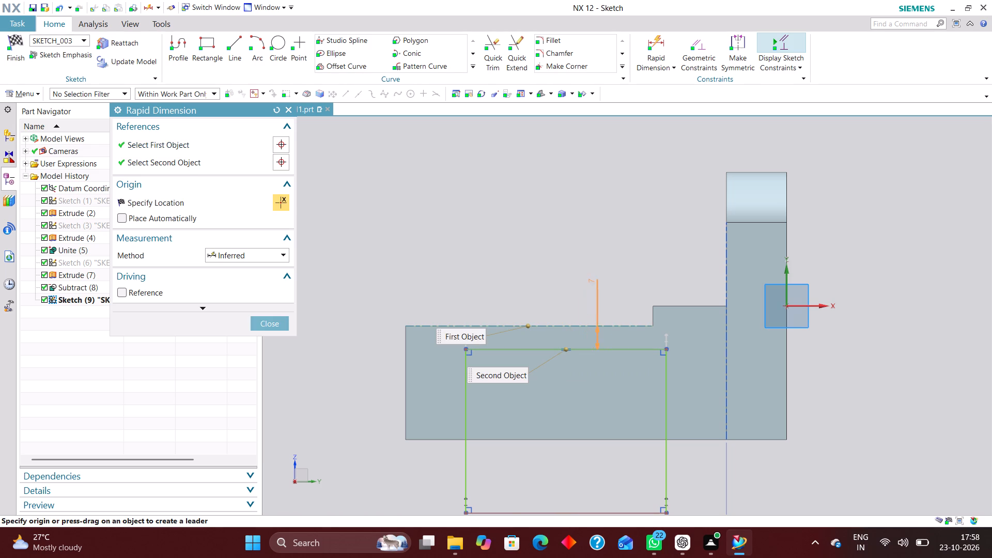
{"action": "left_click", "coordinate": [601, 270]}
{"action": "type", "text": "12"}
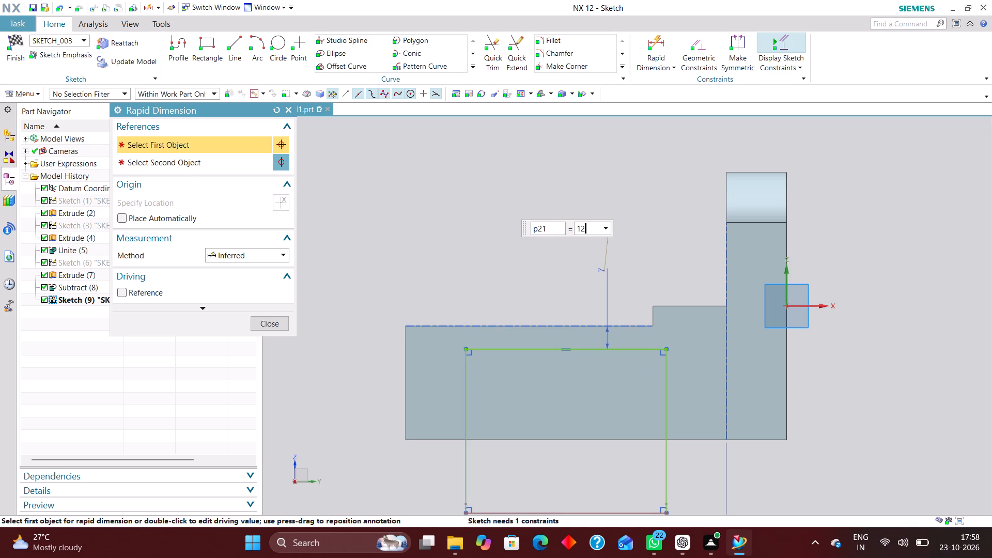
{"action": "key", "text": "Return"}
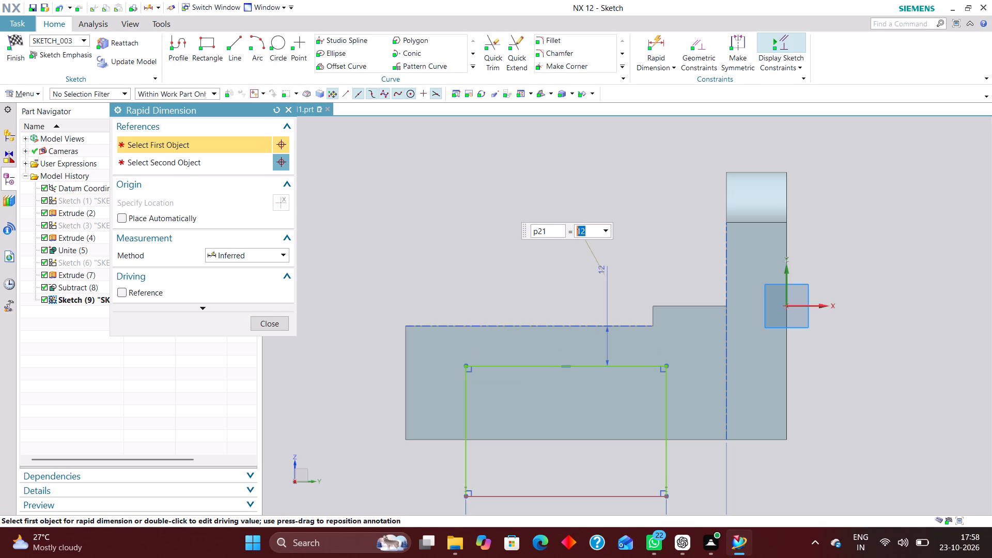
Dimension the rectangle's vertical height, keeping it as drawn, and finish the sketch.
{"action": "scroll", "coordinate": [661, 240], "scroll_direction": "down", "scroll_amount": 2}
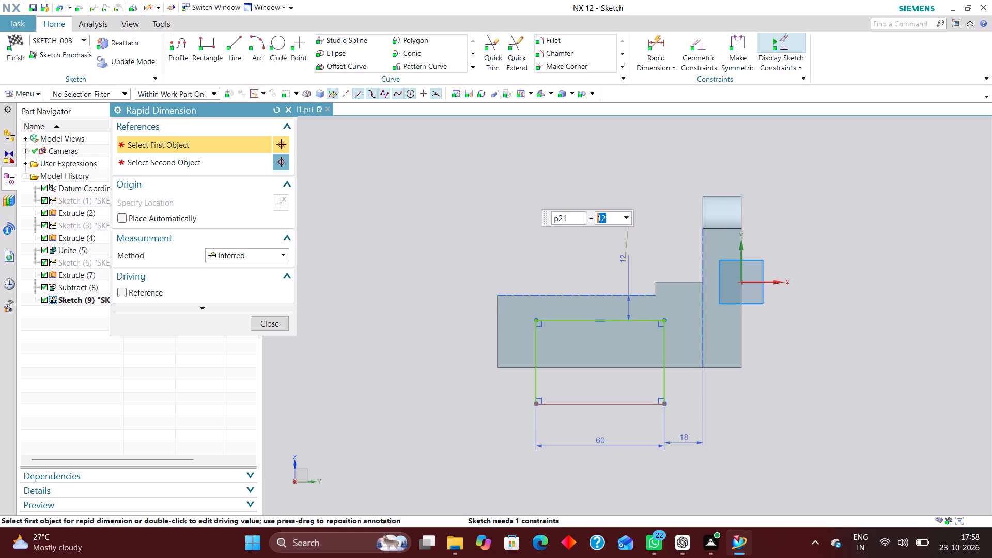
{"action": "scroll", "coordinate": [687, 293], "scroll_direction": "up", "scroll_amount": 4}
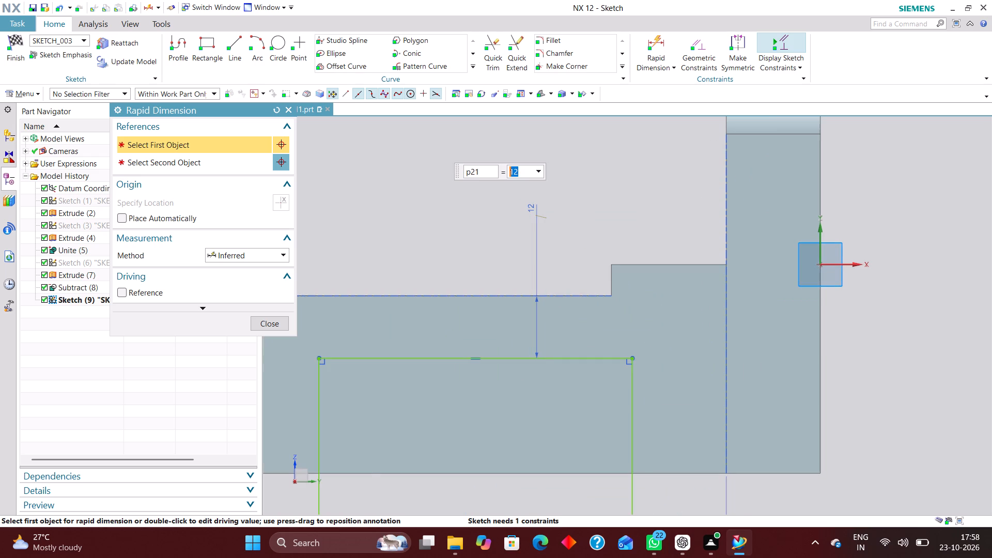
{"action": "scroll", "coordinate": [580, 184], "scroll_direction": "down", "scroll_amount": 2}
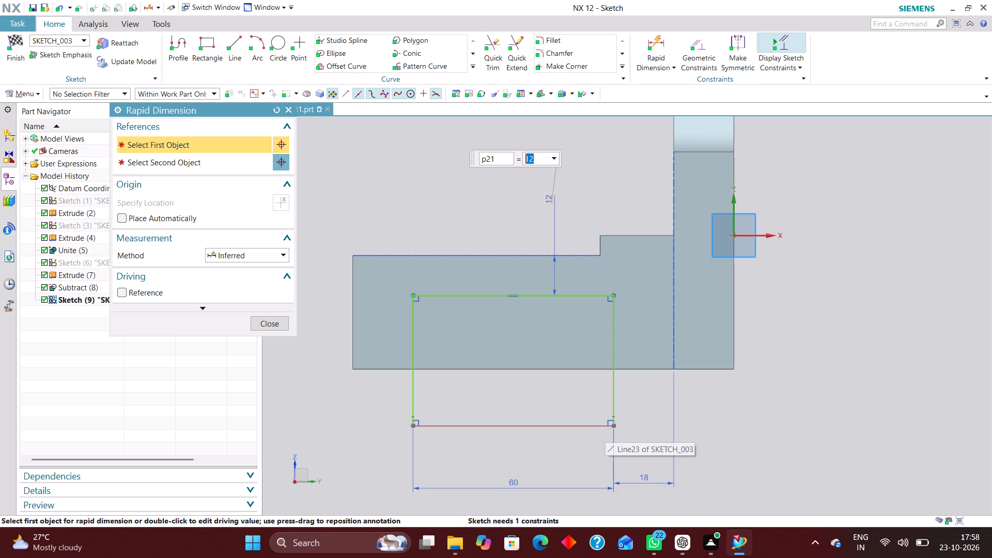
{"action": "left_click", "coordinate": [613, 405]}
{"action": "left_click", "coordinate": [780, 367]}
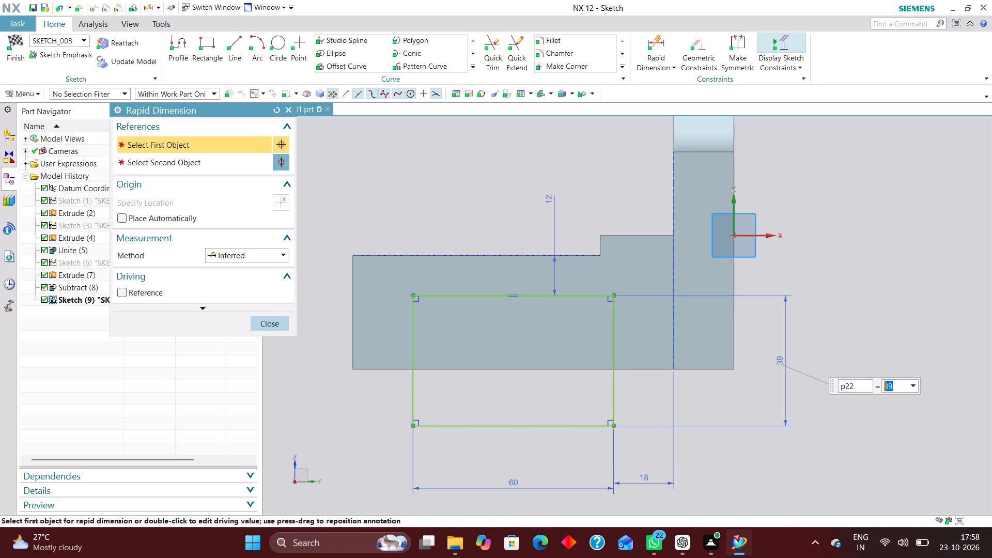
{"action": "left_click", "coordinate": [259, 321]}
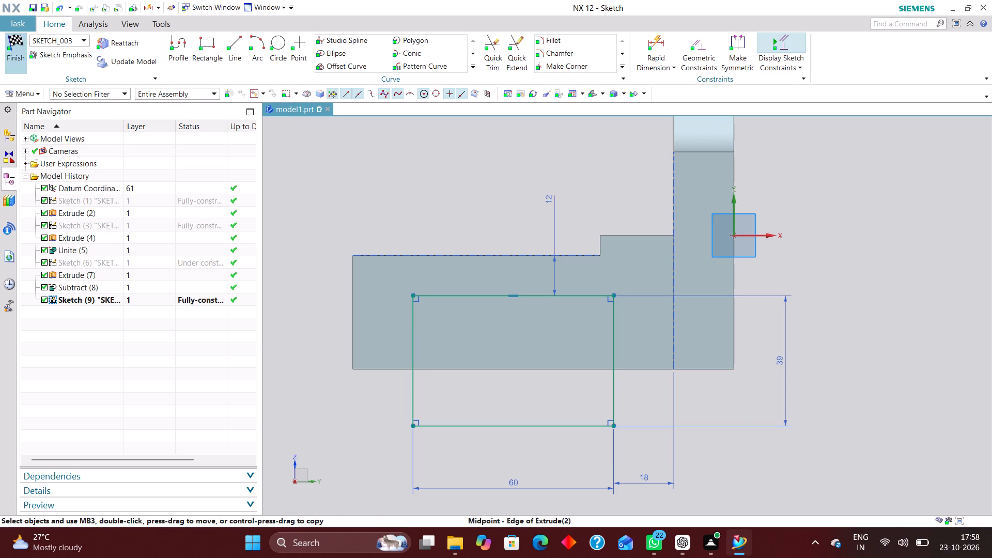
{"action": "left_click", "coordinate": [10, 35]}
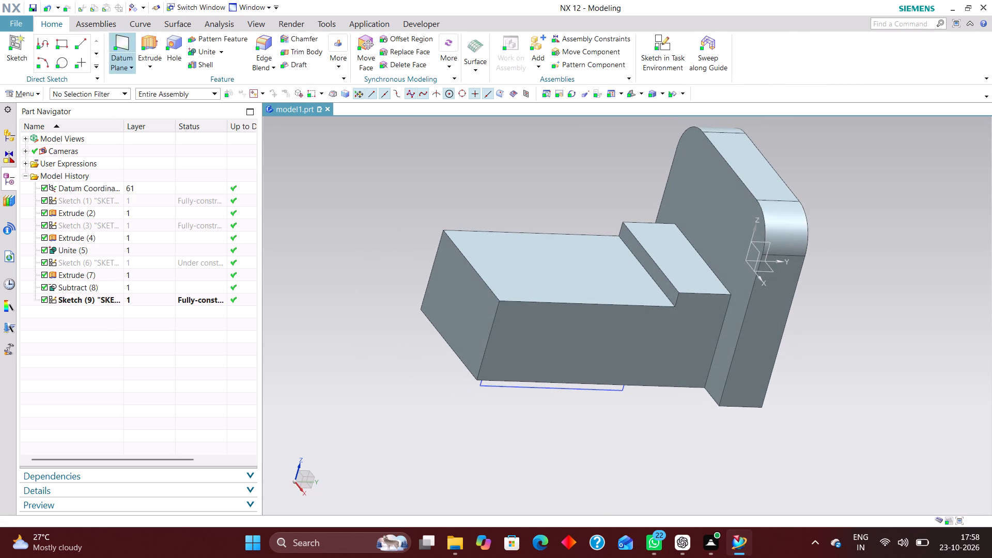
Extrude the rectangle with a symmetric distance of 47 mm and subtract it from the bracket body beneath the arm.
{"action": "left_click", "coordinate": [148, 38]}
{"action": "left_click", "coordinate": [491, 386]}
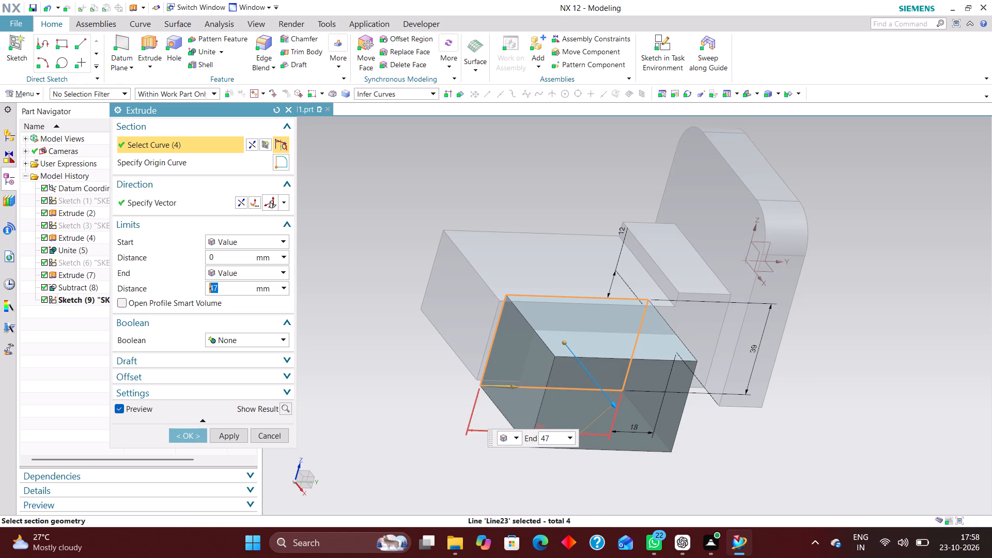
{"action": "left_click", "coordinate": [230, 241]}
{"action": "left_click", "coordinate": [234, 270]}
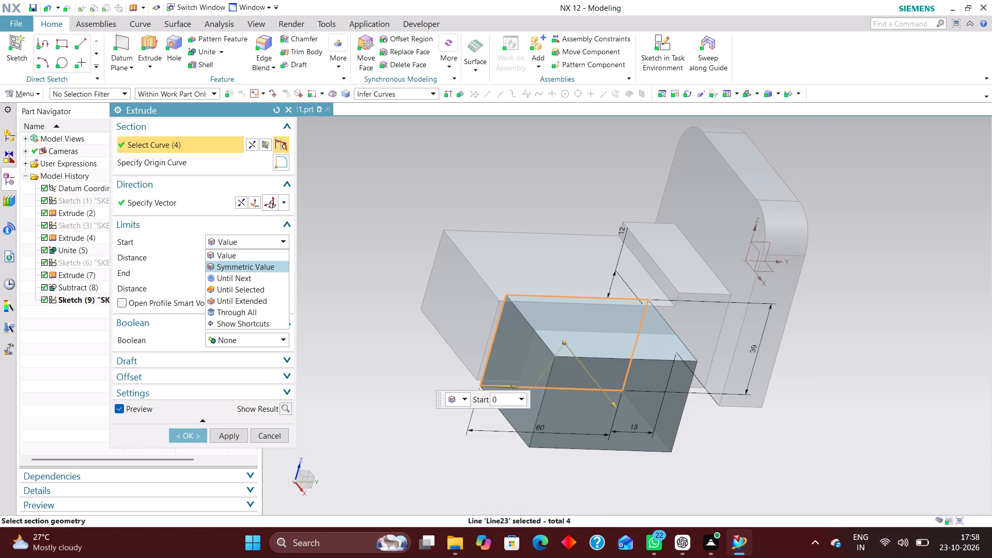
{"action": "middle_click_drag", "start_coordinate": [703, 467], "coordinate": [770, 442]}
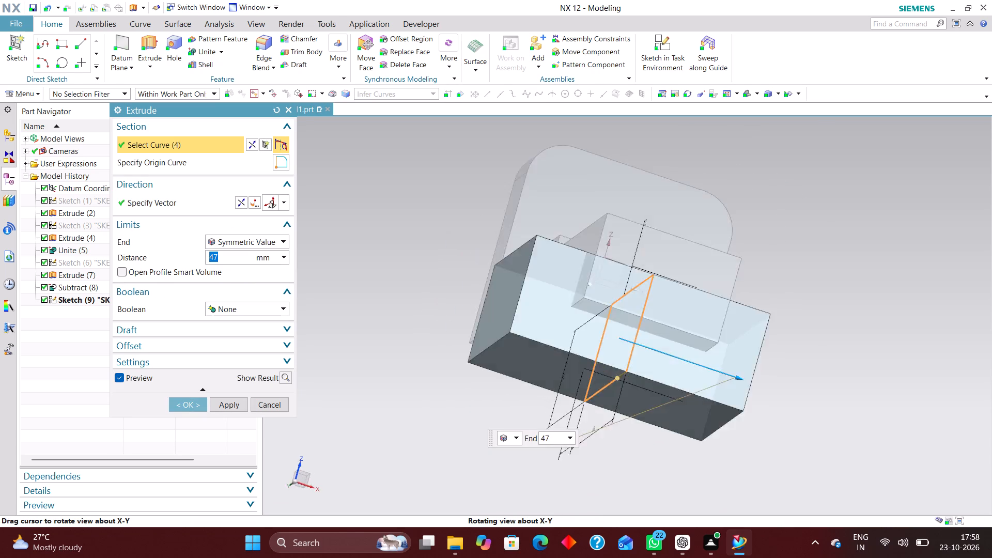
{"action": "middle_click_drag", "start_coordinate": [770, 442], "coordinate": [706, 459]}
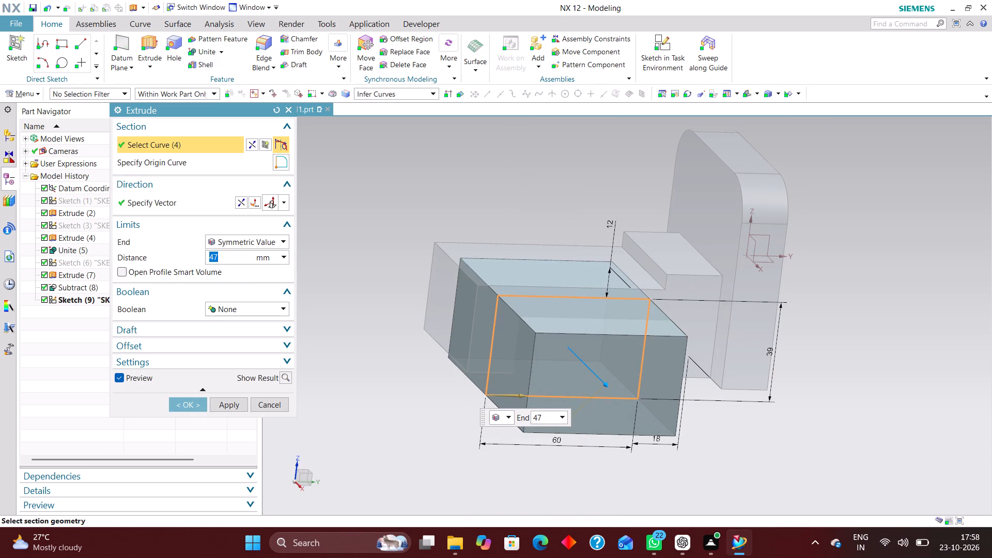
{"action": "left_click", "coordinate": [260, 305]}
{"action": "left_click", "coordinate": [260, 345]}
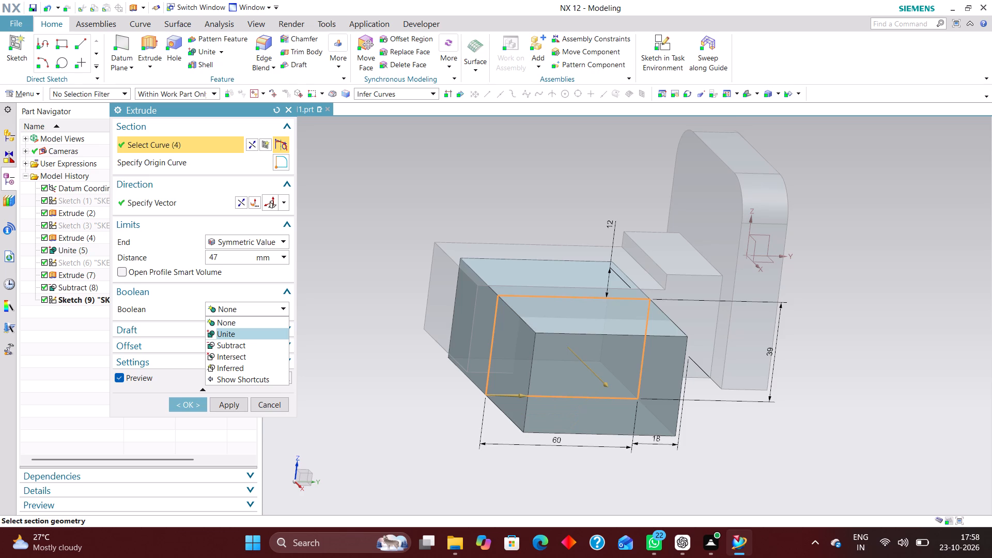
{"action": "left_click", "coordinate": [197, 424]}
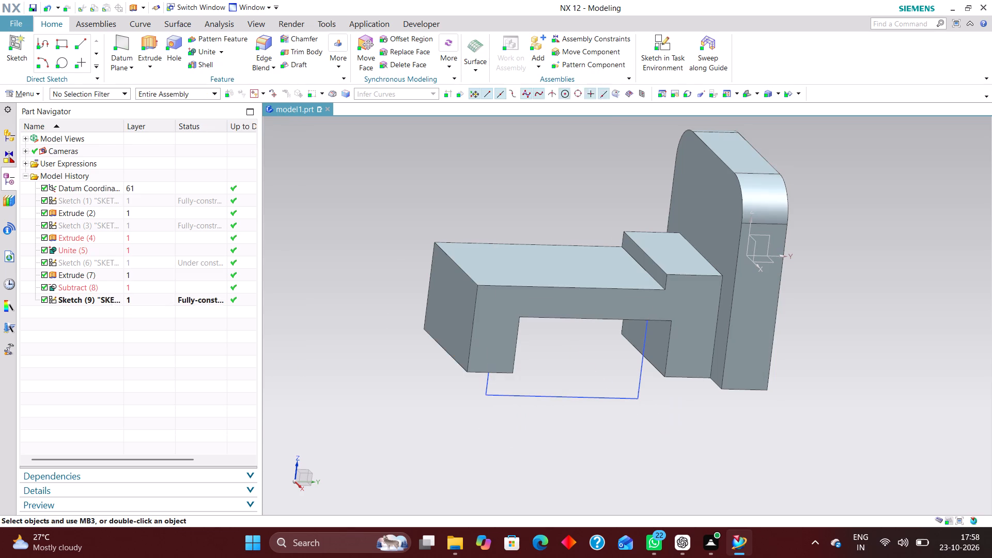
Hide the sketch of the rectangle used for the cut beneath the arm.
{"action": "right_click_drag", "start_coordinate": [567, 394], "coordinate": [568, 441]}
Examine the cut-out beneath the arm and the stepped arm top from several angles and in the isometric view.
{"action": "middle_click_drag", "start_coordinate": [655, 439], "coordinate": [655, 439]}
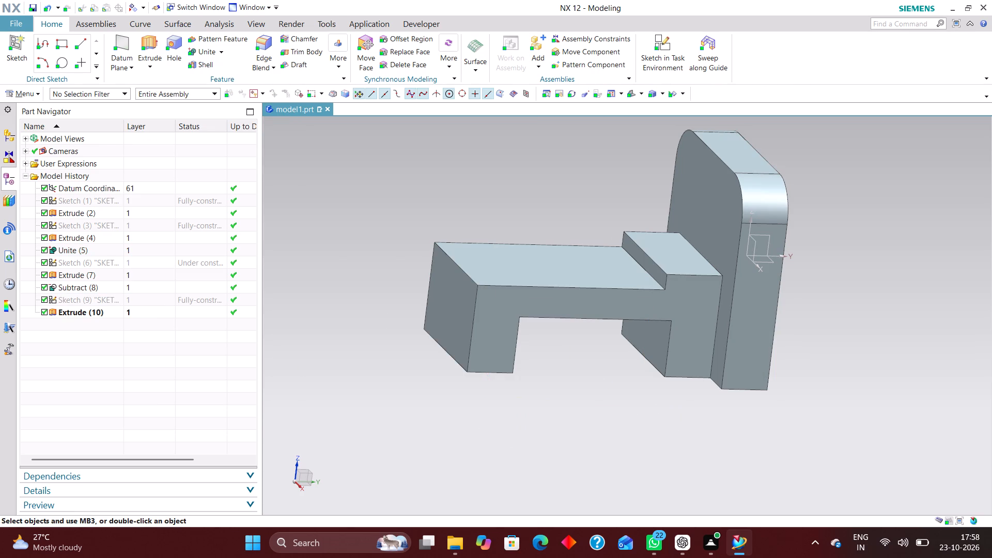
{"action": "middle_click_drag", "start_coordinate": [655, 439], "coordinate": [647, 442]}
{"action": "scroll", "coordinate": [676, 448], "scroll_direction": "up", "scroll_amount": 2}
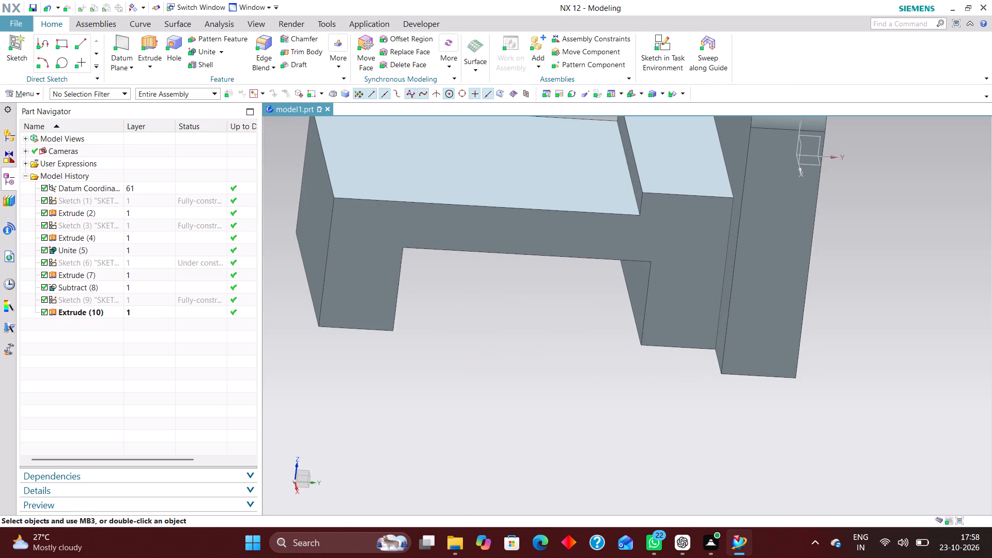
{"action": "middle_click_drag", "start_coordinate": [664, 464], "coordinate": [676, 442]}
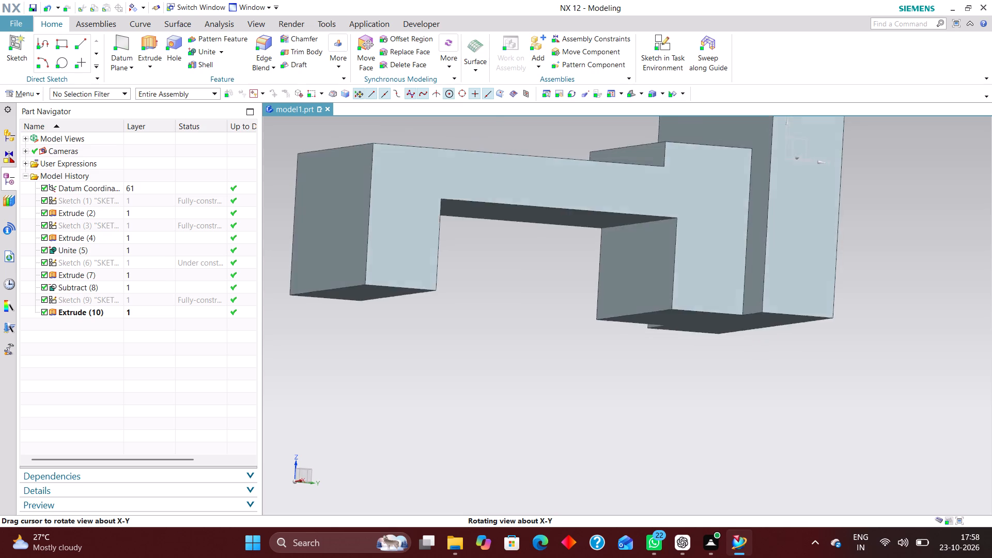
{"action": "middle_click_drag", "start_coordinate": [676, 442], "coordinate": [680, 445]}
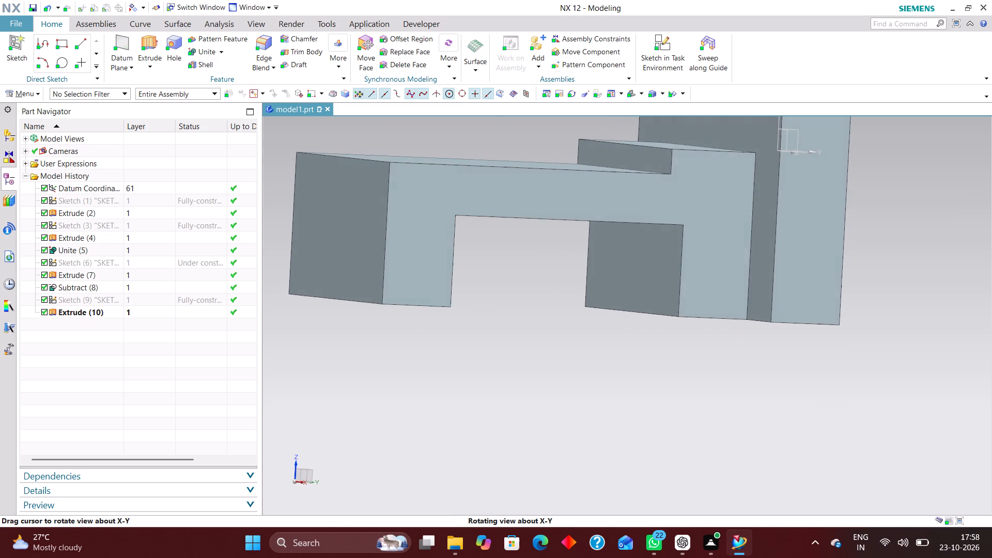
{"action": "middle_click_drag", "start_coordinate": [680, 445], "coordinate": [679, 446]}
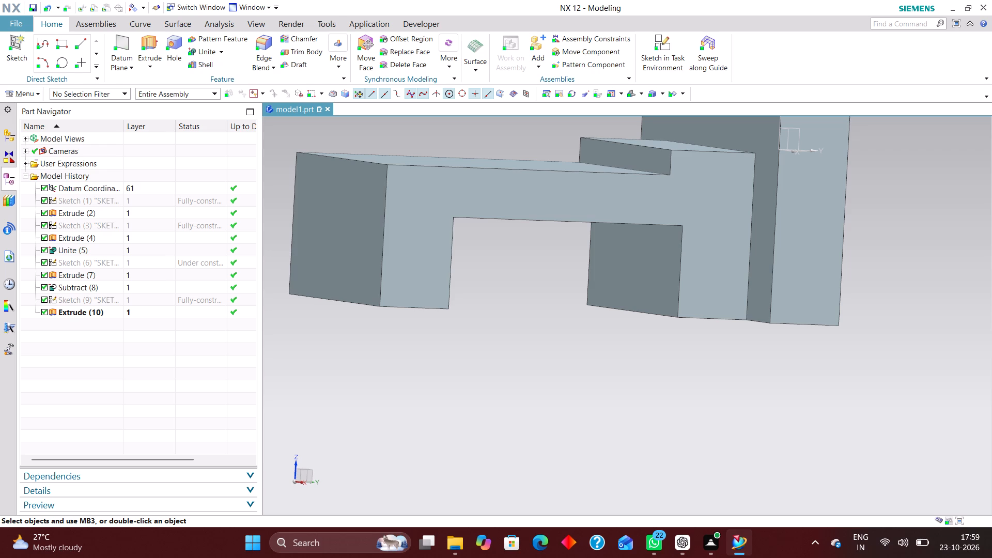
{"action": "scroll", "coordinate": [605, 424], "scroll_direction": "down", "scroll_amount": 9}
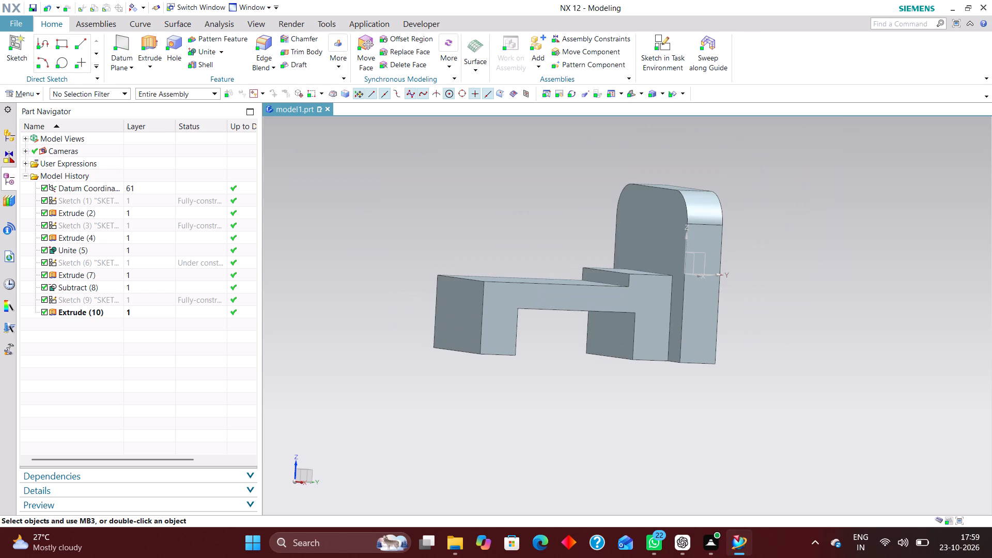
{"action": "middle_click_drag", "start_coordinate": [626, 455], "coordinate": [635, 470]}
{"action": "scroll", "coordinate": [635, 470], "scroll_direction": "up", "scroll_amount": 1}
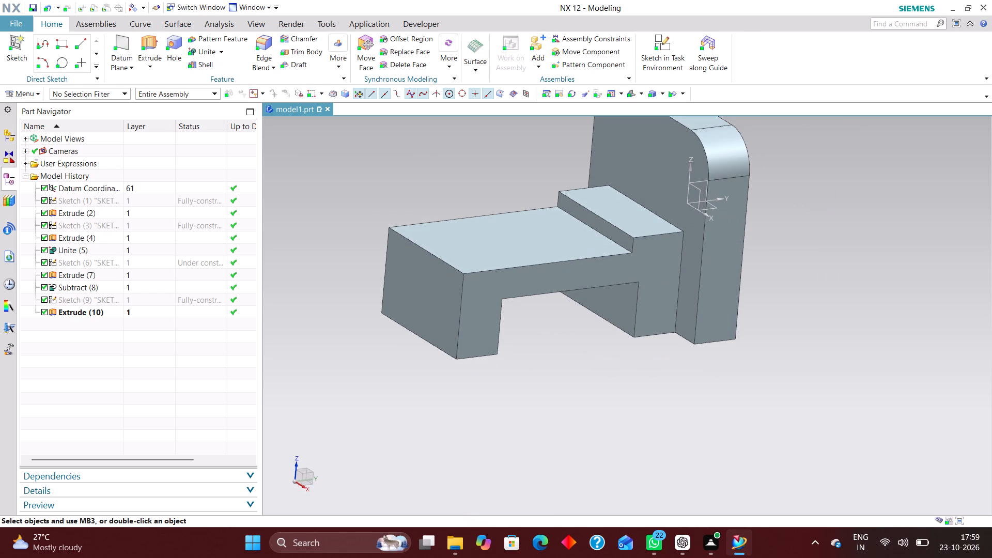
{"action": "scroll", "coordinate": [615, 305], "scroll_direction": "up", "scroll_amount": 2}
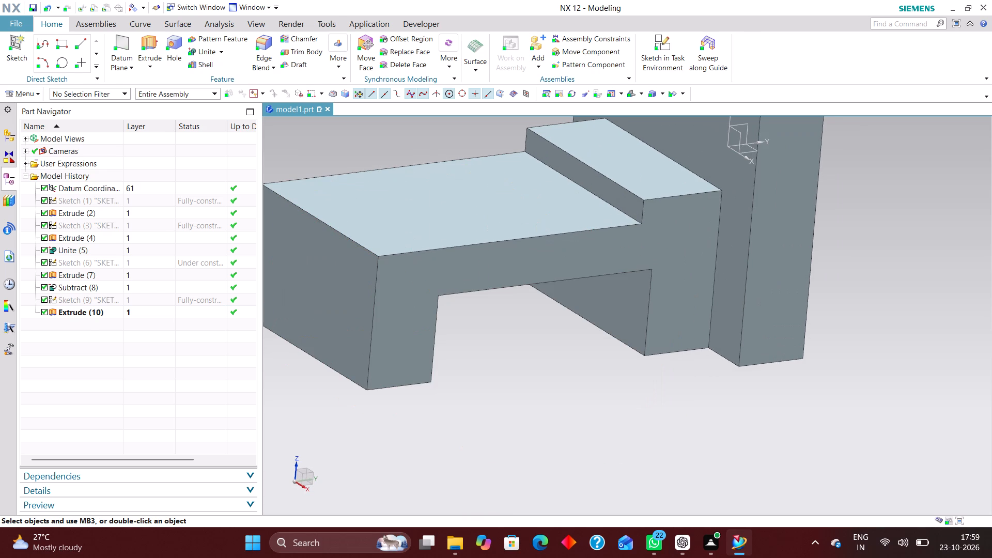
{"action": "key", "text": "End"}
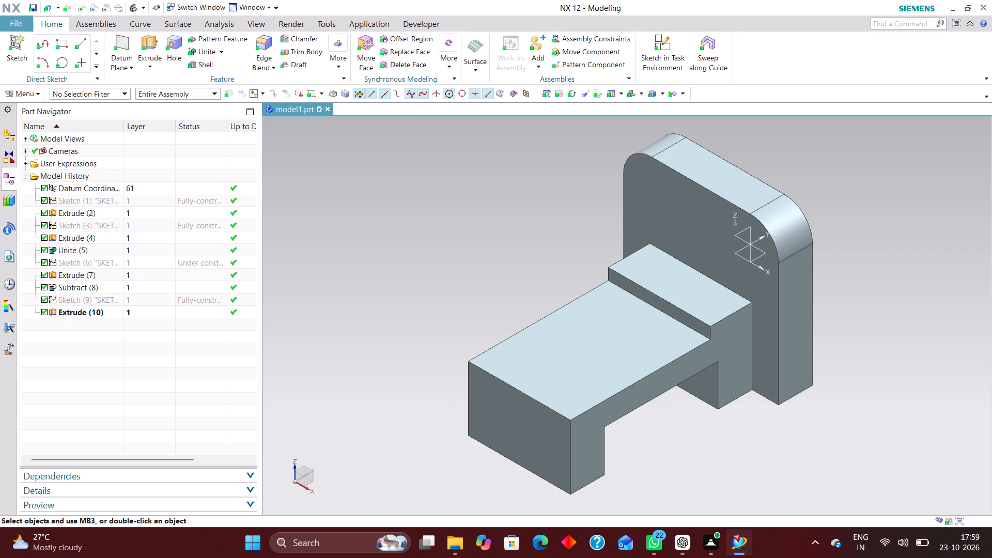
{"action": "scroll", "coordinate": [743, 482], "scroll_direction": "up", "scroll_amount": 2}
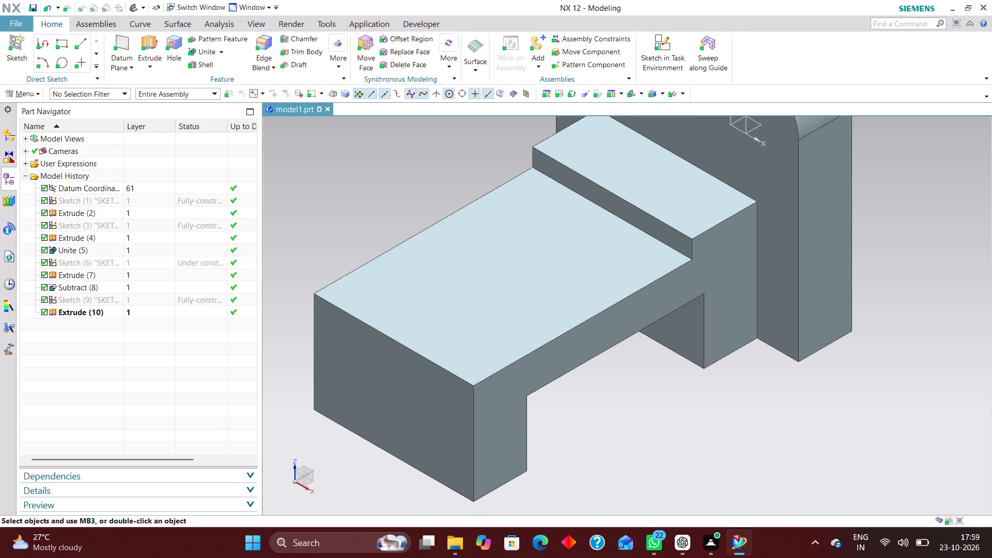
Reopen the narrow step-cut rectangle's sketch for editing and delete its 40 mm horizontal dimension from the base plate's outer edge.
{"action": "left_click", "coordinate": [143, 260]}
{"action": "right_click", "coordinate": [143, 259]}
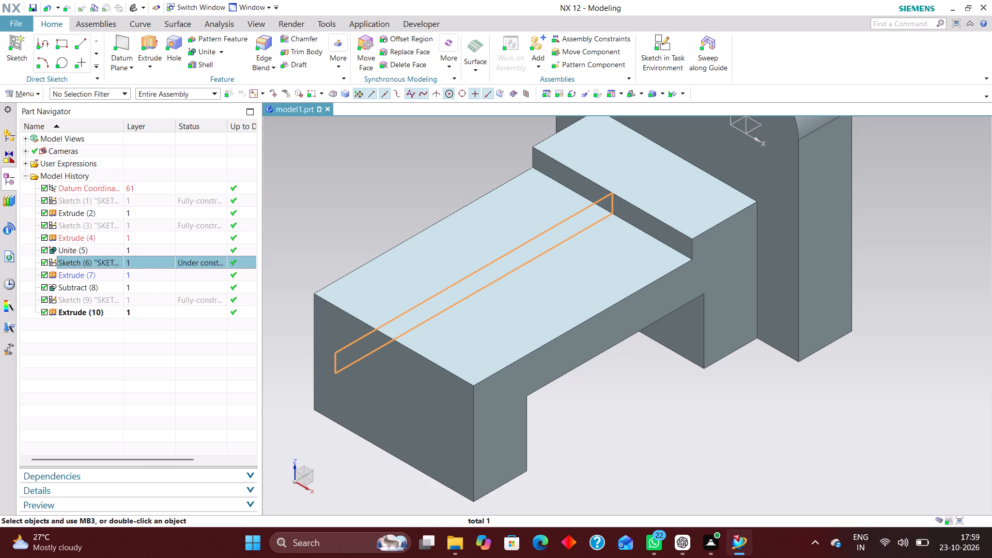
{"action": "left_click", "coordinate": [206, 249]}
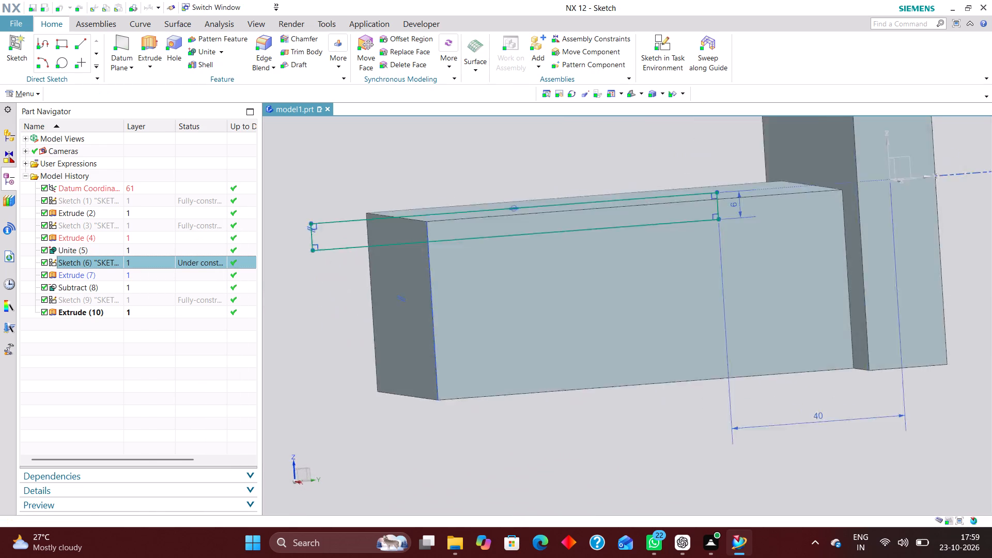
{"action": "right_click_drag", "start_coordinate": [852, 425], "coordinate": [799, 436]}
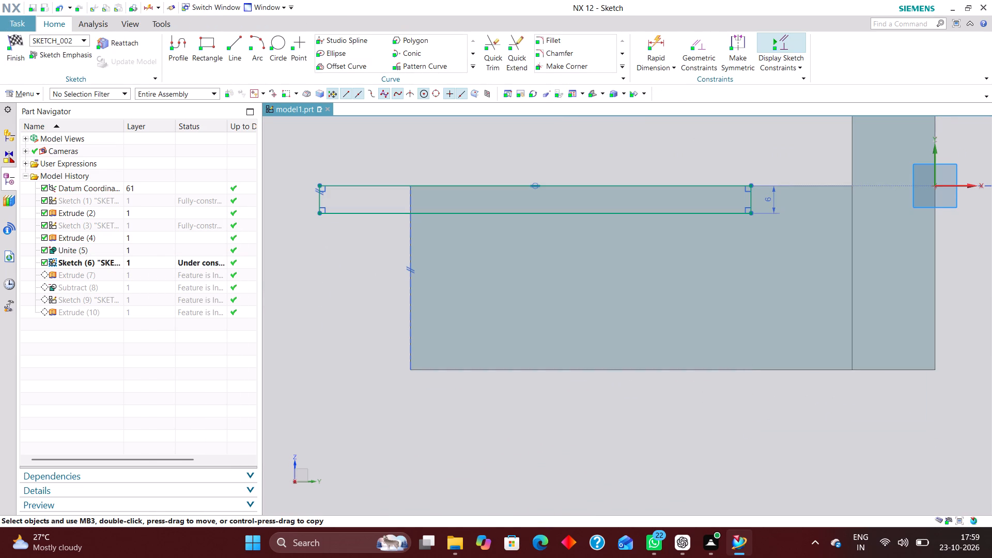
Dimension the distance from the base plate's arm-side edge to the narrow rectangle's nearest vertical edge and set it to 40 mm.
{"action": "left_click", "coordinate": [652, 48]}
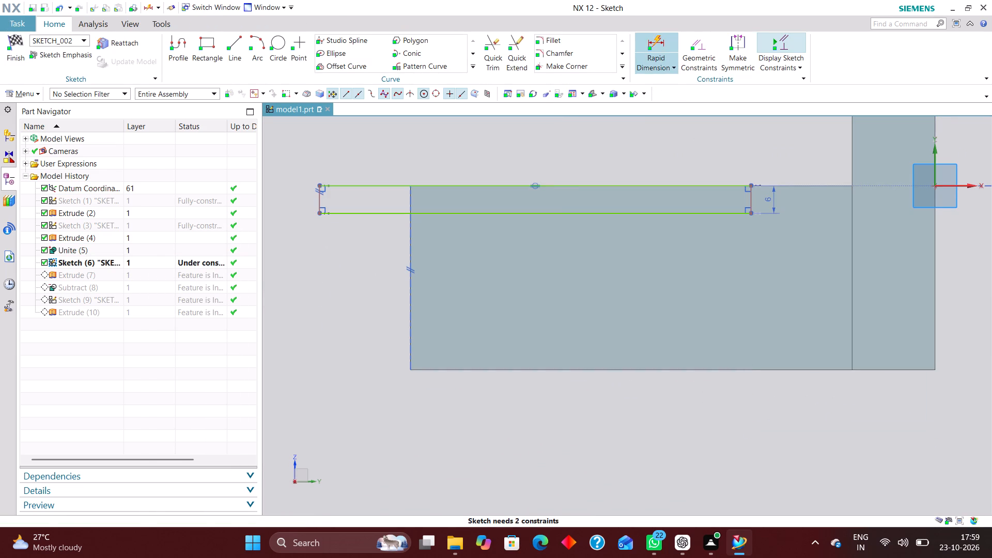
{"action": "left_click", "coordinate": [854, 219]}
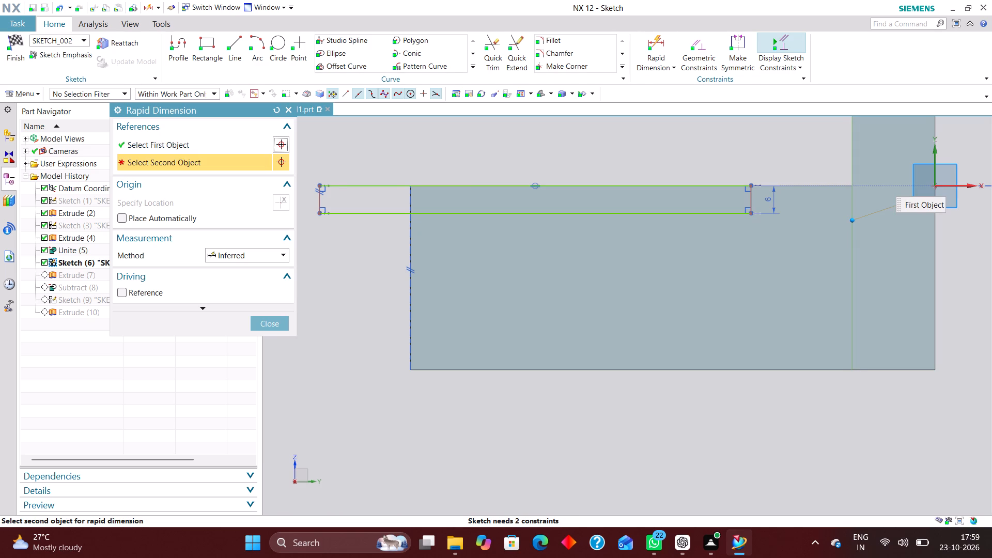
{"action": "left_click", "coordinate": [755, 202]}
{"action": "left_click", "coordinate": [809, 410]}
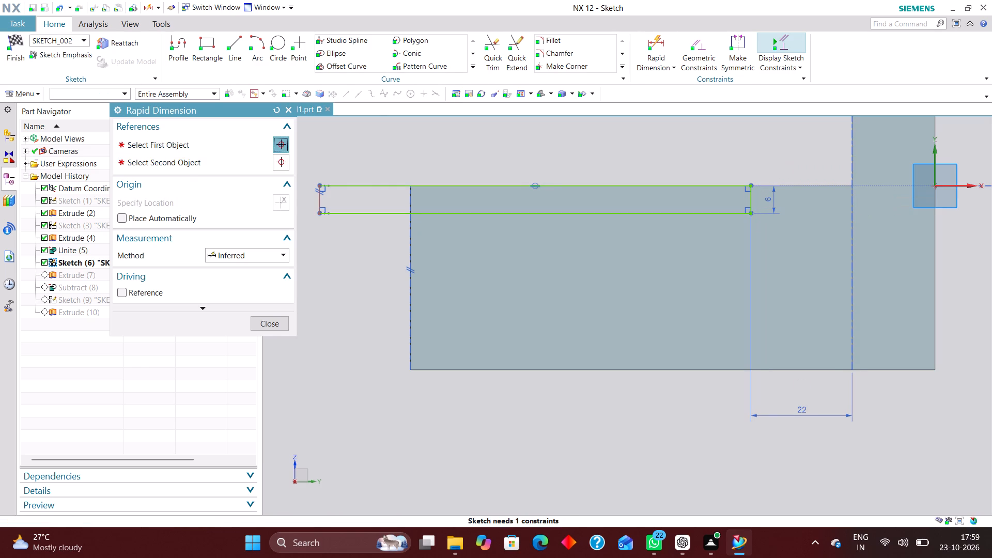
{"action": "type", "text": "40"}
{"action": "key", "text": "Return"}
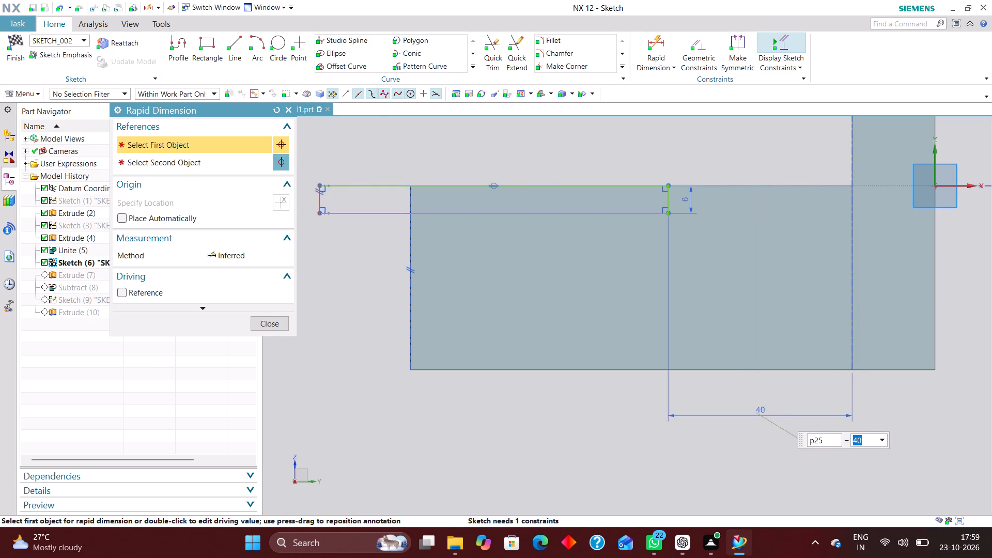
{"action": "left_click", "coordinate": [267, 319]}
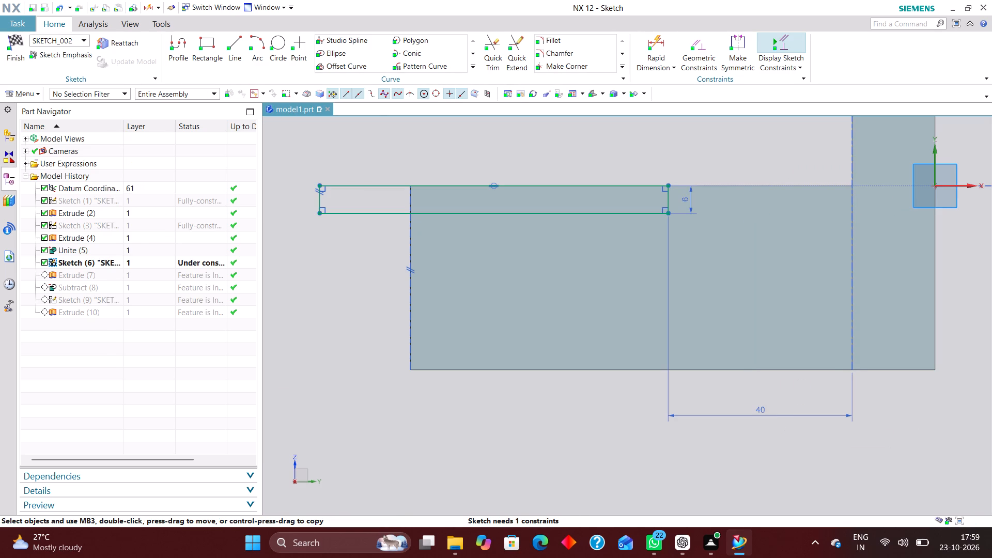
Finish editing the narrow step-cut rectangle's sketch and inspect the updated arm-top step in the isometric view and from other angles.
{"action": "left_click", "coordinate": [18, 36]}
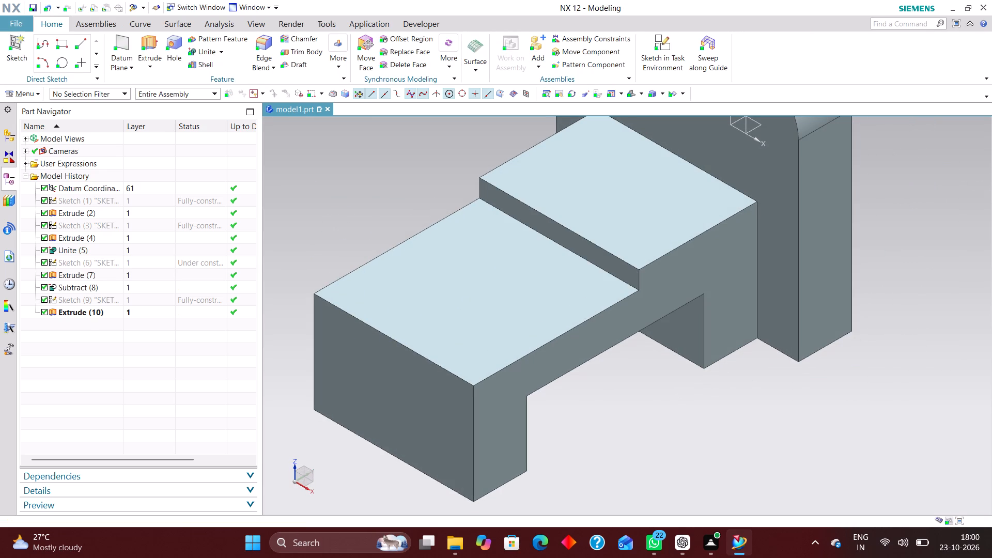
{"action": "key", "text": "End"}
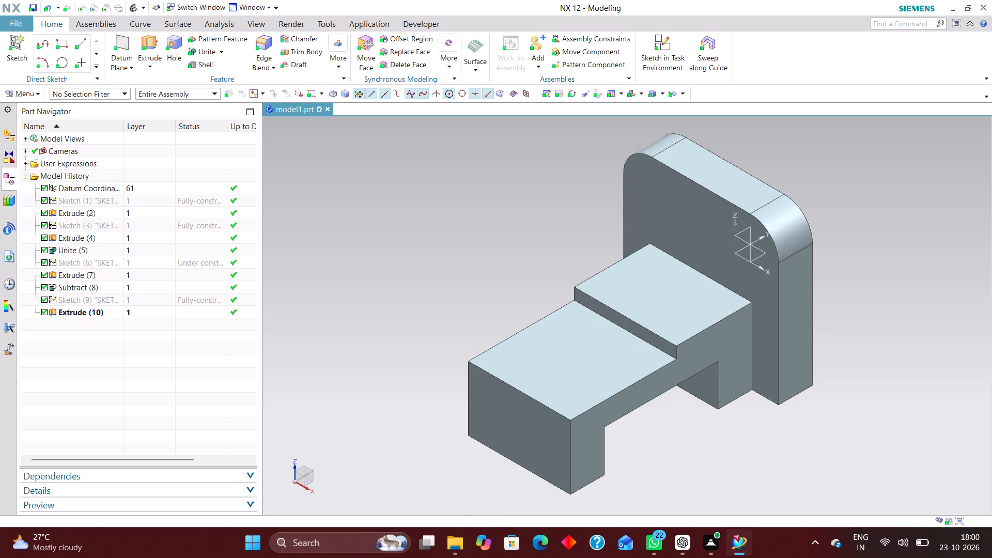
{"action": "middle_click_drag", "start_coordinate": [686, 467], "coordinate": [668, 428]}
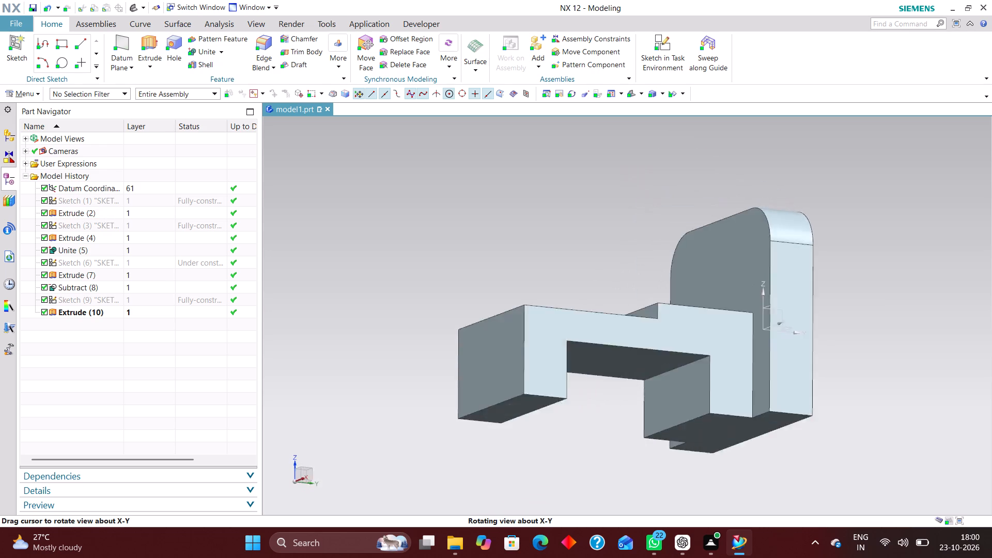
{"action": "middle_click_drag", "start_coordinate": [668, 428], "coordinate": [675, 448]}
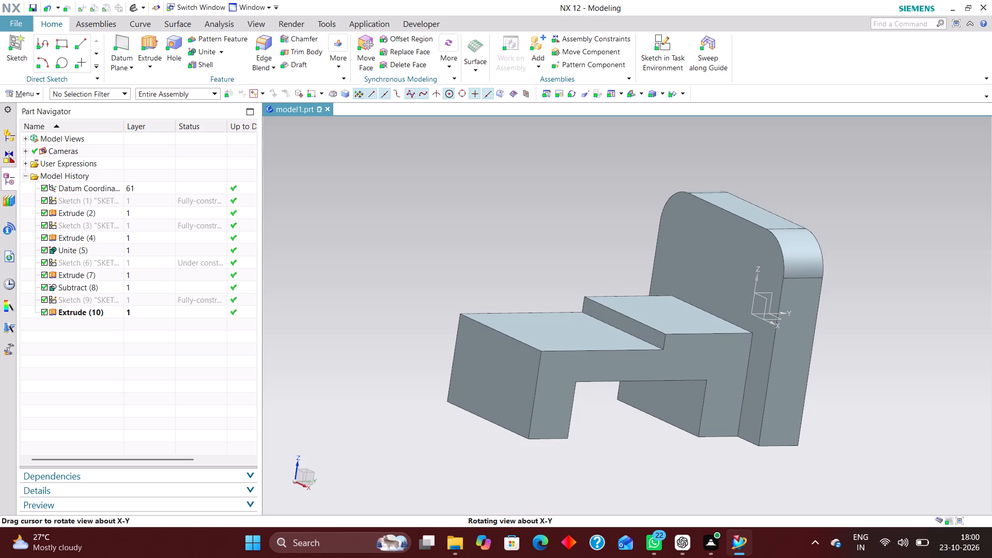
{"action": "middle_click_drag", "start_coordinate": [675, 448], "coordinate": [662, 456]}
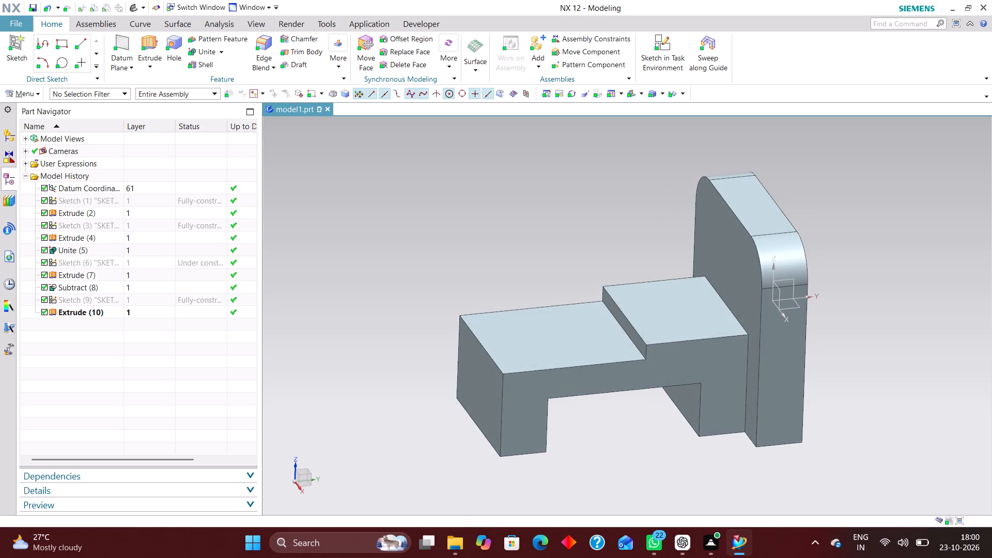
Open the arm's profile rectangle sketch, review its dimensions, and exit it without making changes.
{"action": "left_click", "coordinate": [137, 224]}
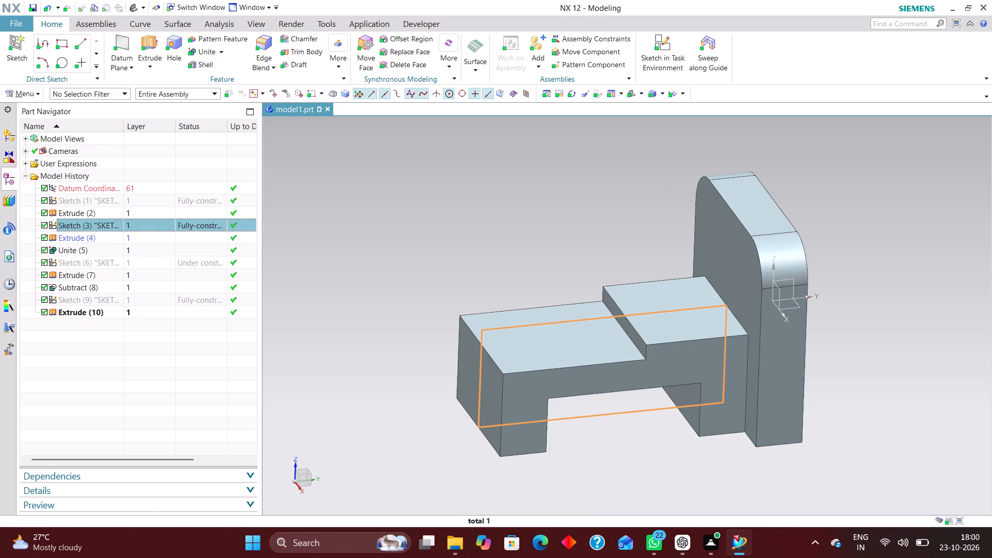
{"action": "right_click", "coordinate": [137, 224]}
{"action": "left_click", "coordinate": [182, 257]}
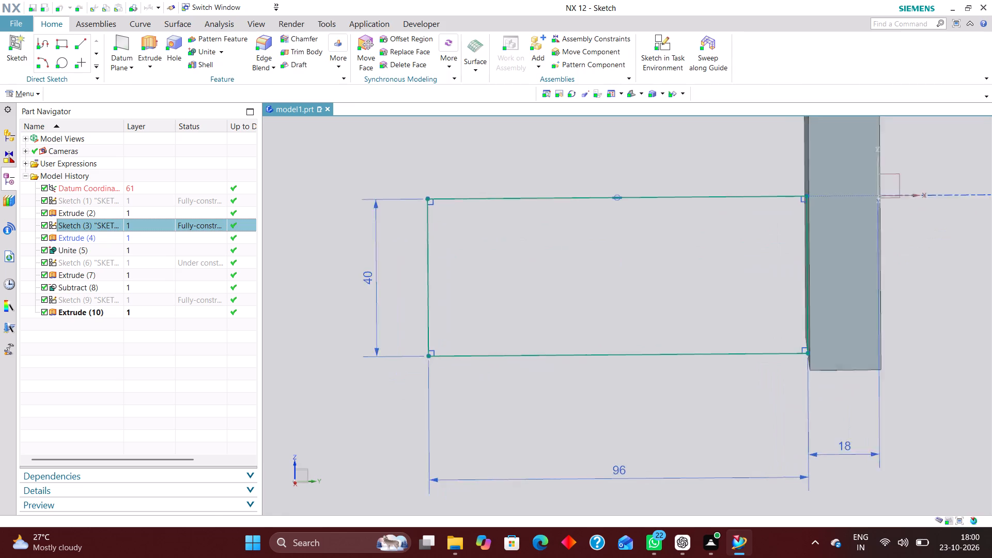
{"action": "scroll", "coordinate": [566, 349], "scroll_direction": "down", "scroll_amount": 4}
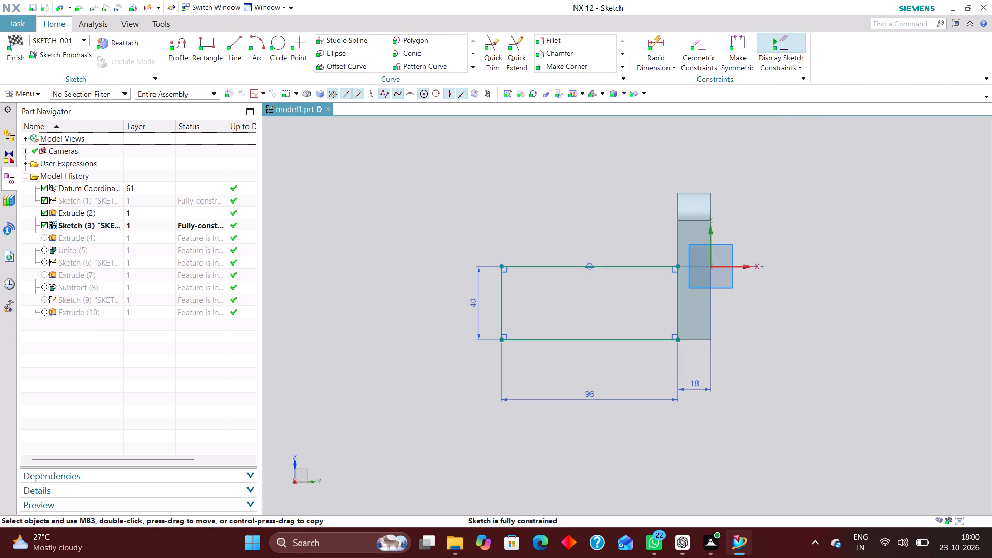
{"action": "left_click", "coordinate": [22, 40]}
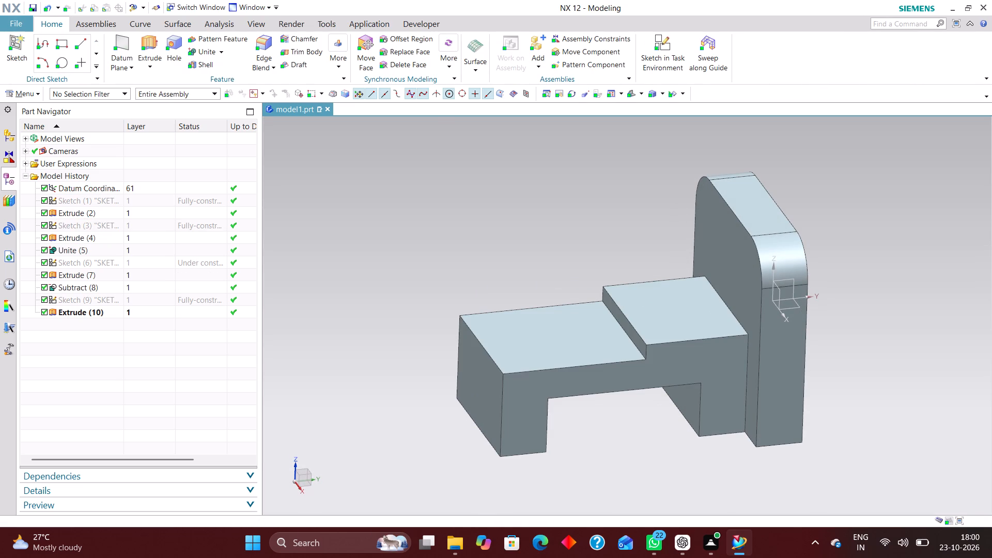
Measure the simple distance from the arm-top step's vertical face to the base plate's arm-side face.
{"action": "left_click", "coordinate": [157, 261]}
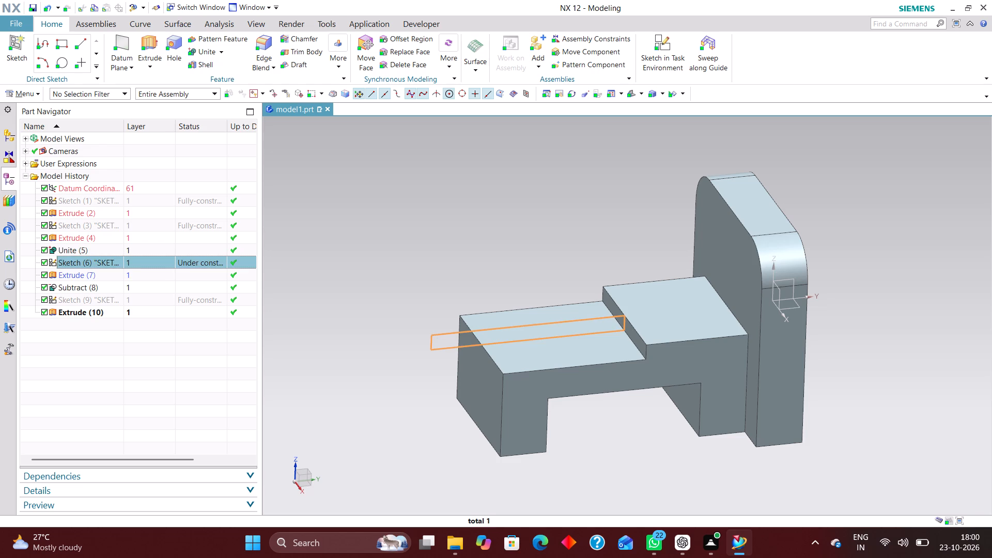
{"action": "left_click", "coordinate": [304, 259]}
{"action": "left_click", "coordinate": [225, 26]}
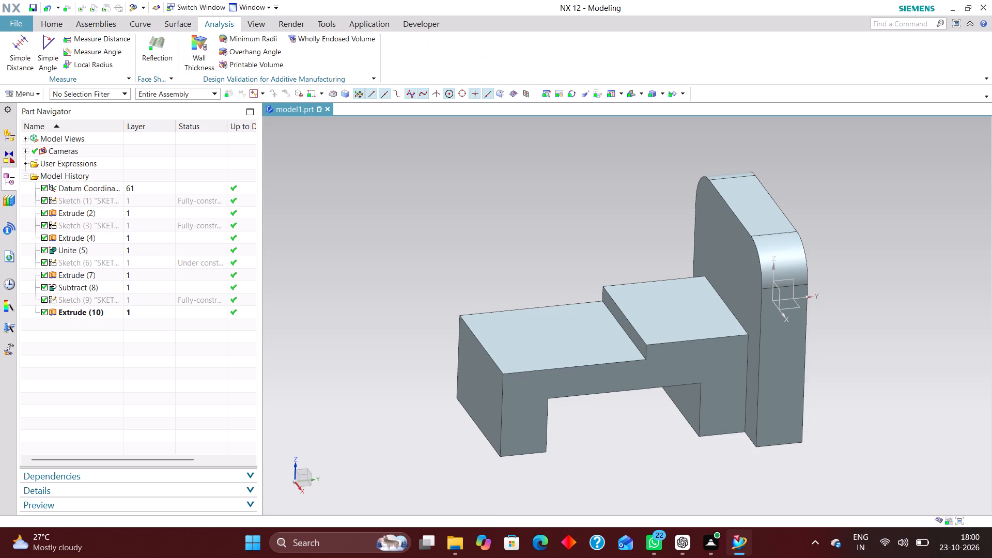
{"action": "left_click", "coordinate": [18, 45]}
{"action": "scroll", "coordinate": [636, 337], "scroll_direction": "up", "scroll_amount": 5}
{"action": "left_click", "coordinate": [637, 336]}
{"action": "left_click", "coordinate": [927, 261]}
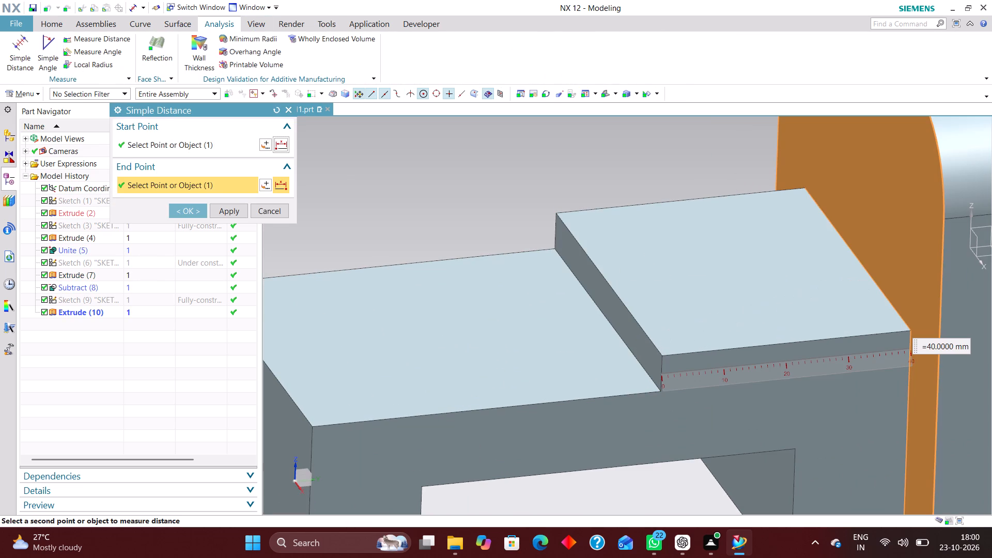
{"action": "left_click", "coordinate": [268, 214]}
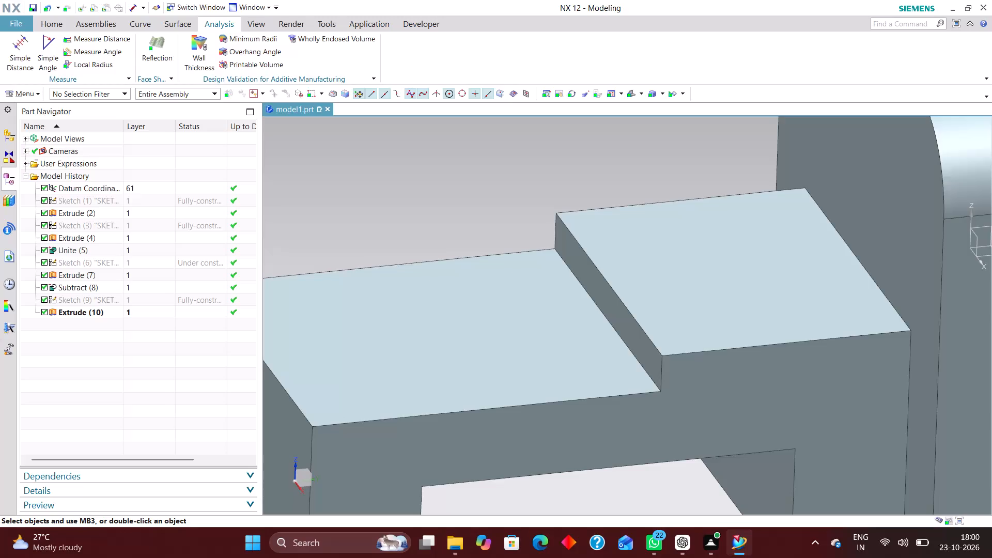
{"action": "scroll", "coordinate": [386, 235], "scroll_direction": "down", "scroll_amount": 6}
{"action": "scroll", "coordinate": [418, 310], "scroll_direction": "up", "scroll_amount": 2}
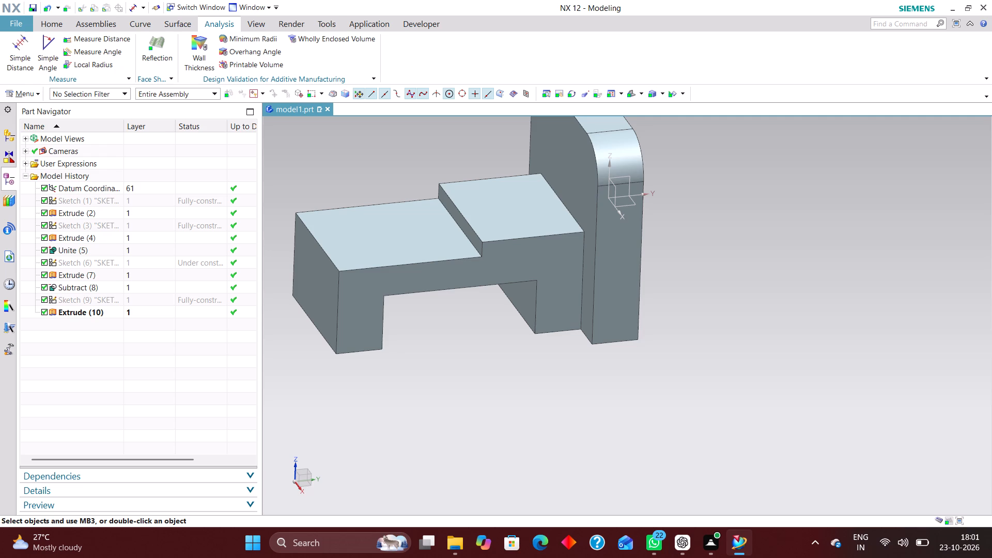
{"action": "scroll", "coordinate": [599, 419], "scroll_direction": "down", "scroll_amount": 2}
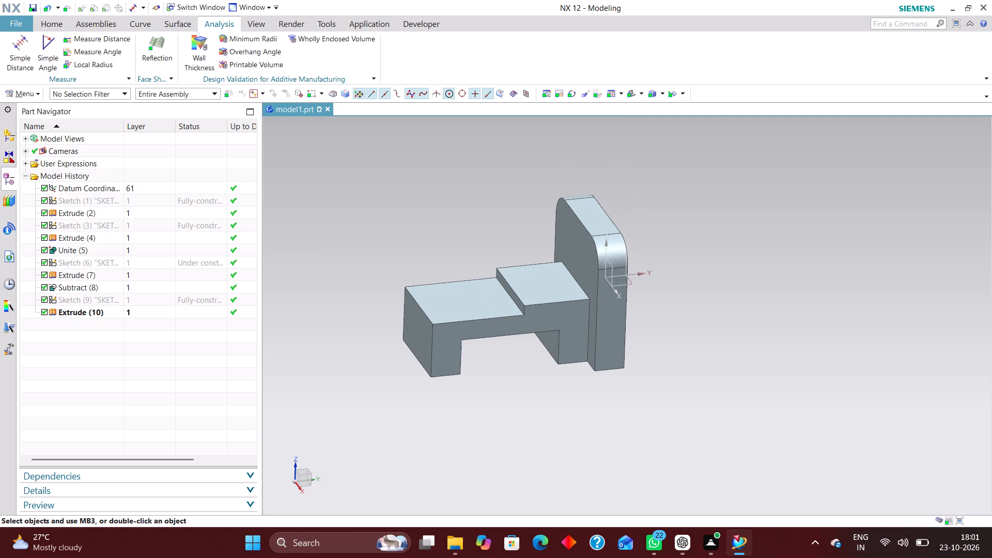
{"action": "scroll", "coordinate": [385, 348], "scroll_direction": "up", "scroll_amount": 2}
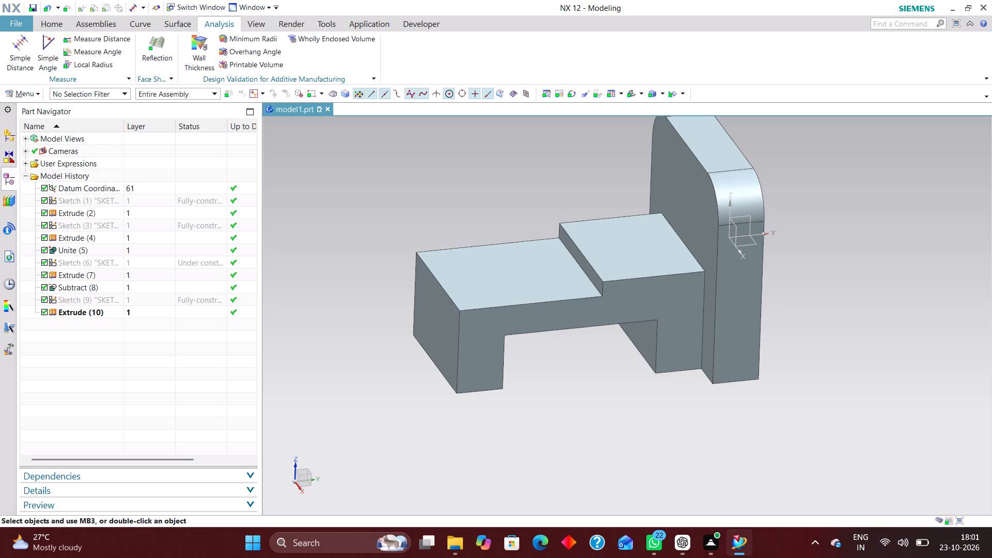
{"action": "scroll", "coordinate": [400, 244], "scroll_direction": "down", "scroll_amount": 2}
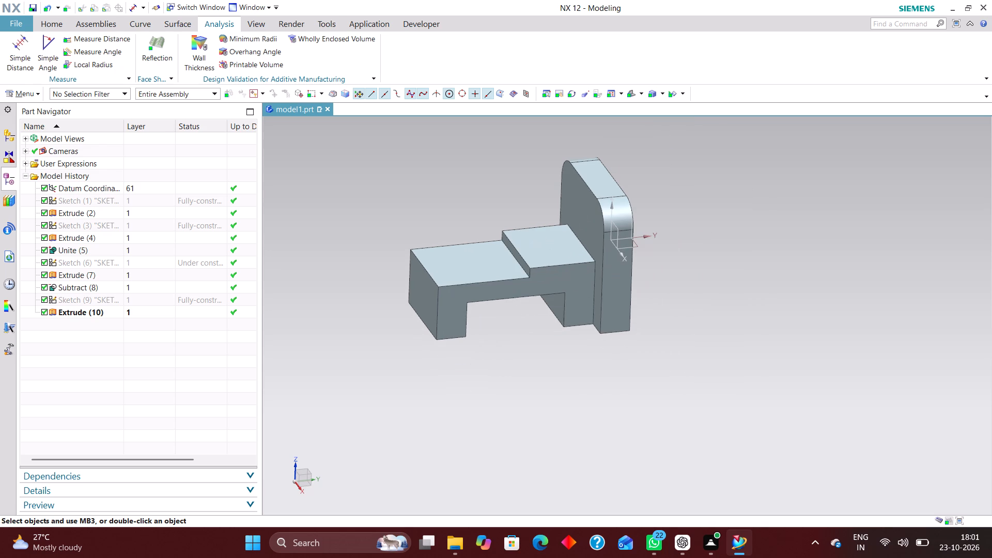
Create a new sketch in the task environment on the YZ plane of the datum coordinate system.
{"action": "left_click", "coordinate": [50, 24]}
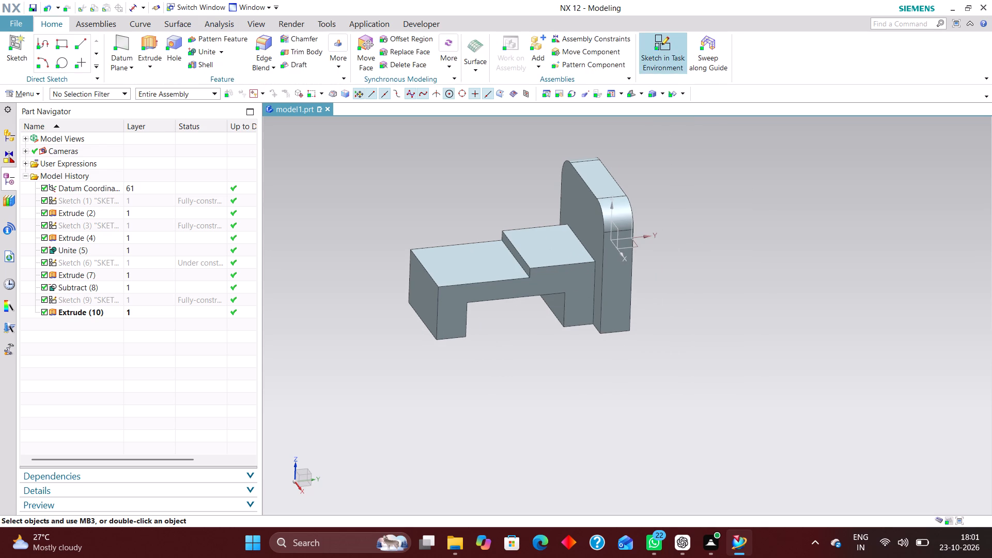
{"action": "left_click", "coordinate": [659, 34]}
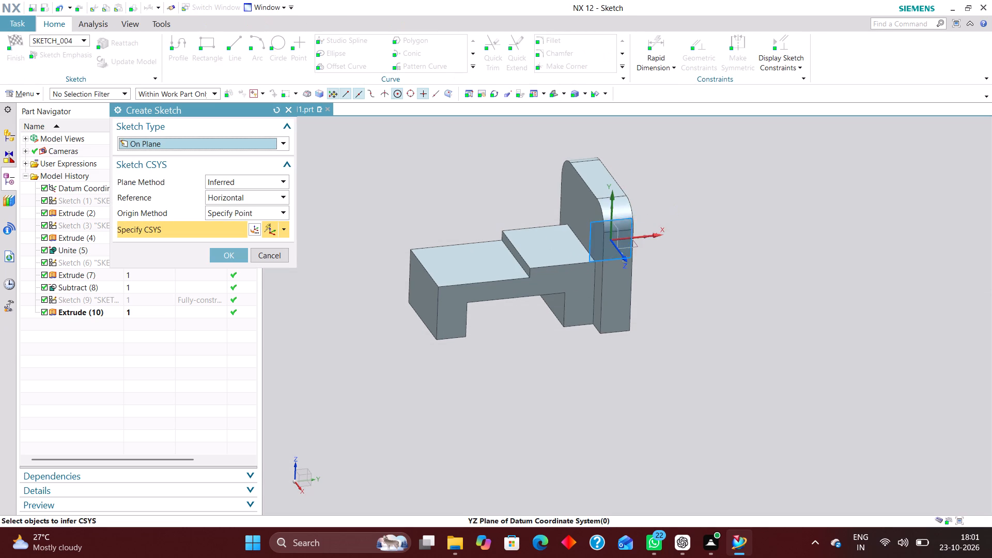
{"action": "scroll", "coordinate": [624, 234], "scroll_direction": "up", "scroll_amount": 8}
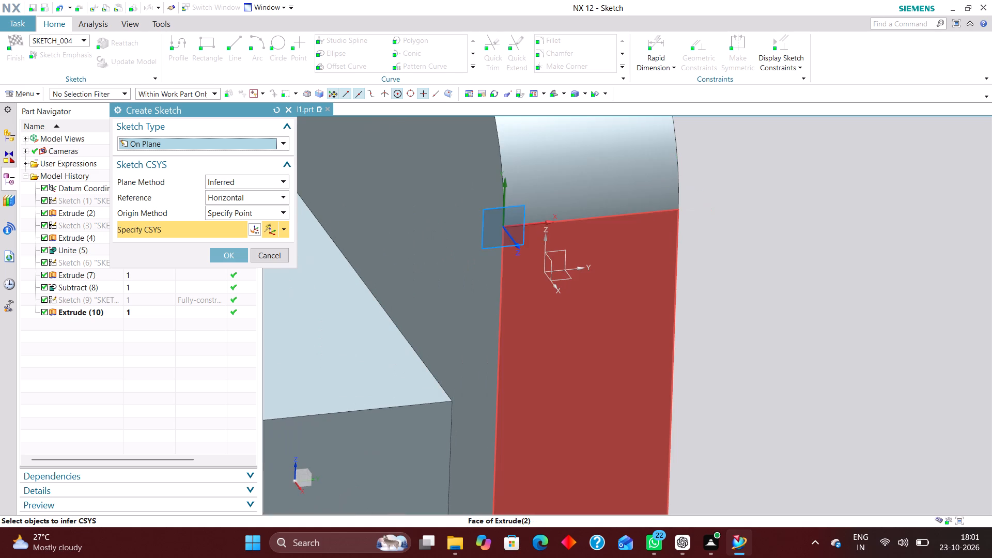
{"action": "left_click", "coordinate": [566, 252]}
{"action": "left_click", "coordinate": [230, 254]}
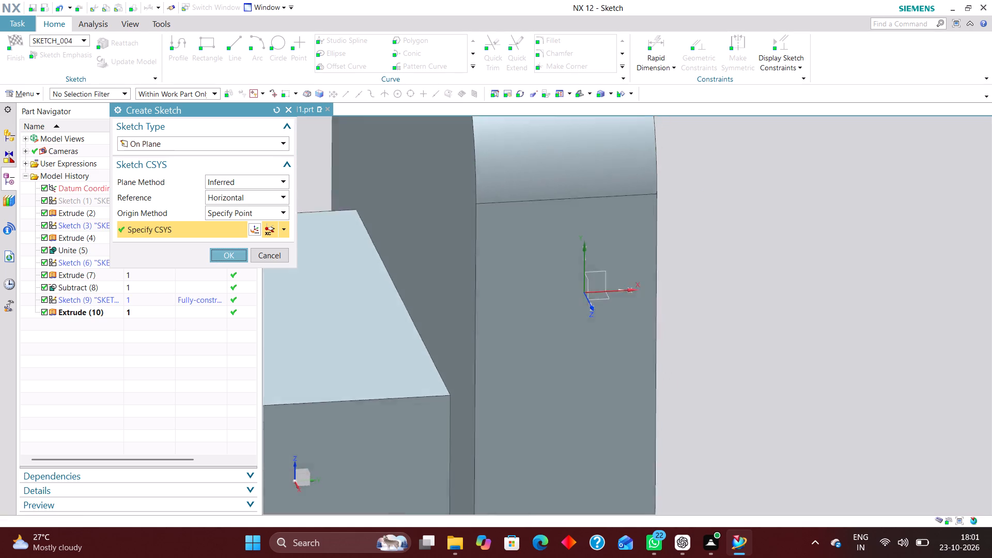
{"action": "scroll", "coordinate": [857, 219], "scroll_direction": "down", "scroll_amount": 13}
{"action": "scroll", "coordinate": [632, 320], "scroll_direction": "up", "scroll_amount": 3}
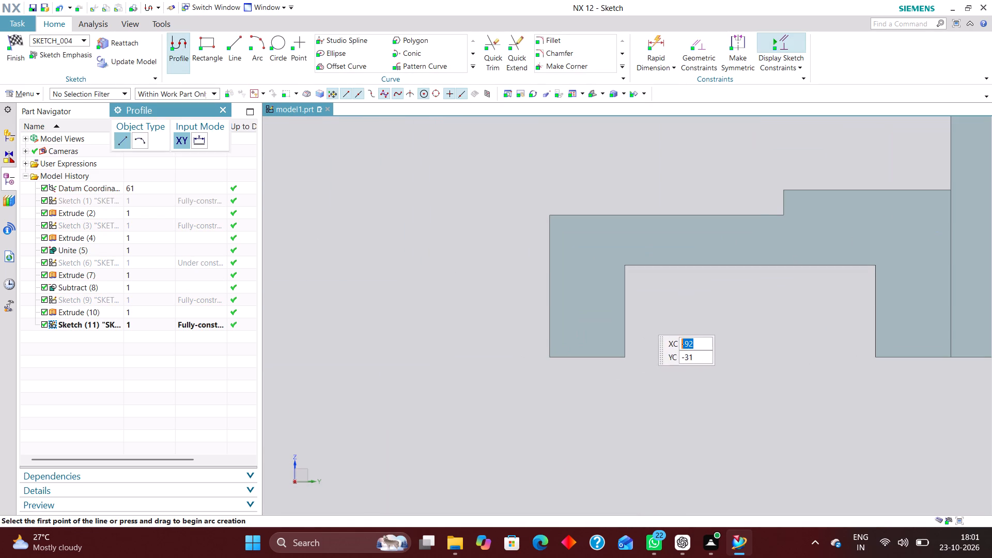
{"action": "scroll", "coordinate": [478, 376], "scroll_direction": "down", "scroll_amount": 1}
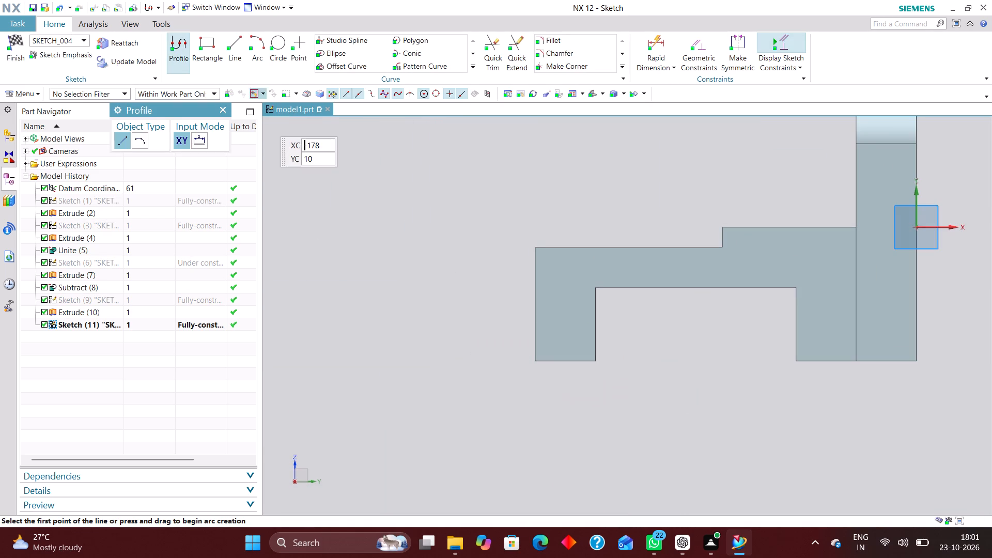
Draw a 30 mm diameter circle just outside the arm's free end face, below the level of the lowered top.
{"action": "left_click", "coordinate": [270, 41]}
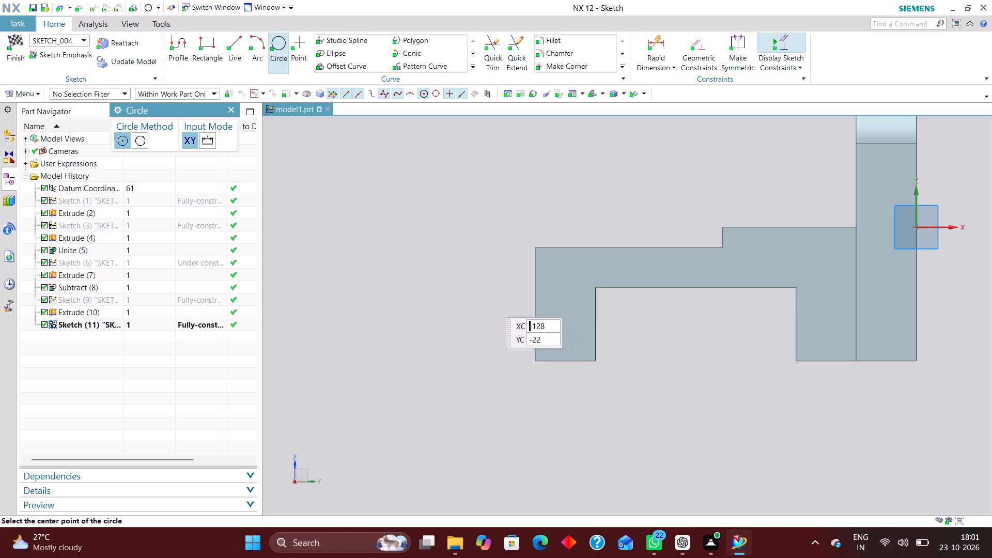
{"action": "left_click", "coordinate": [486, 298]}
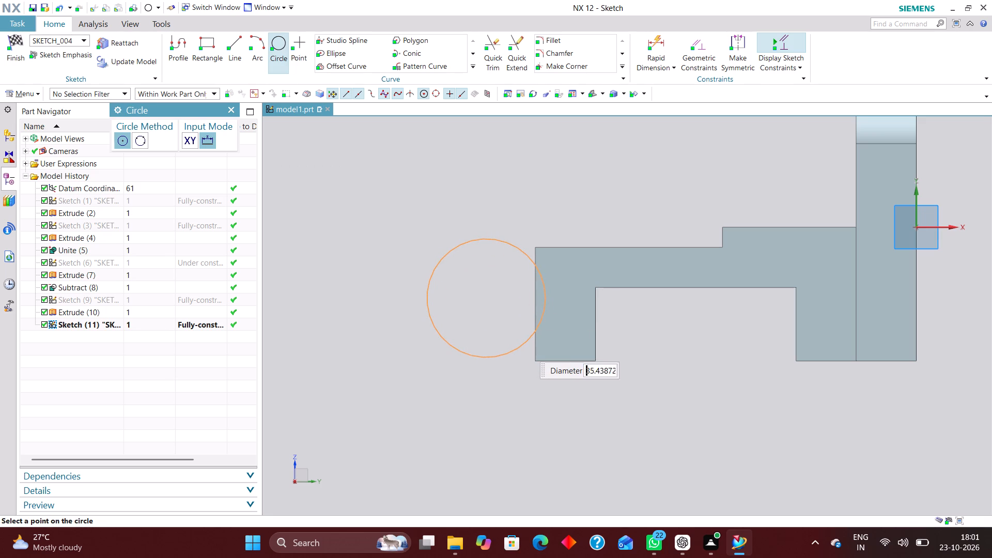
{"action": "type", "text": "30"}
{"action": "key", "text": "Return"}
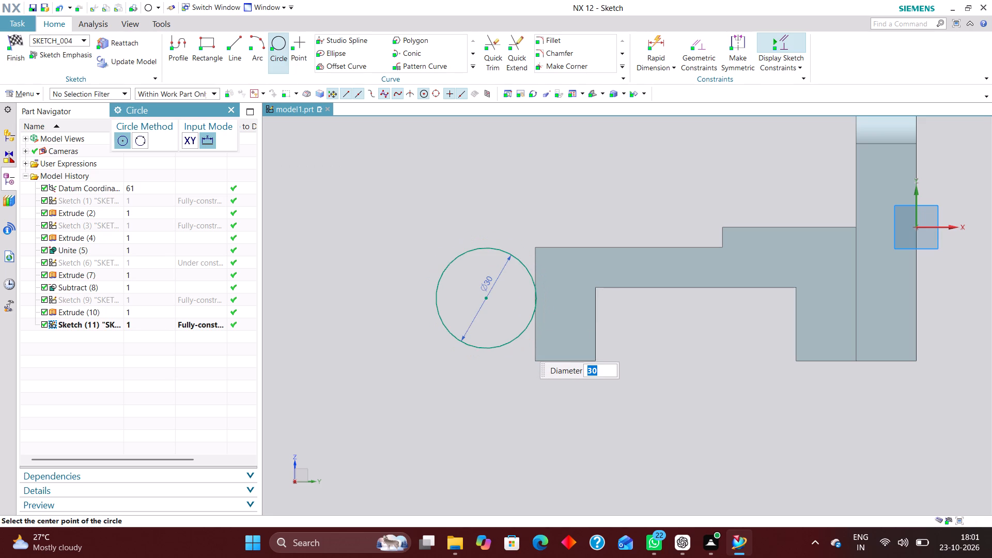
{"action": "left_click", "coordinate": [233, 109]}
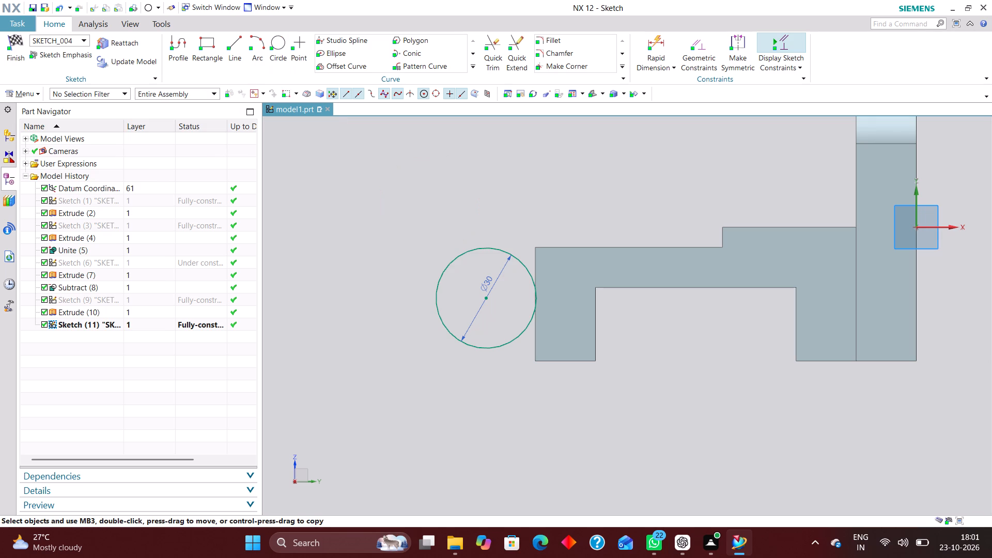
Dimension the vertical distance from the sketch's horizontal axis to the circle's centre and set it to 21 mm.
{"action": "left_click", "coordinate": [653, 38]}
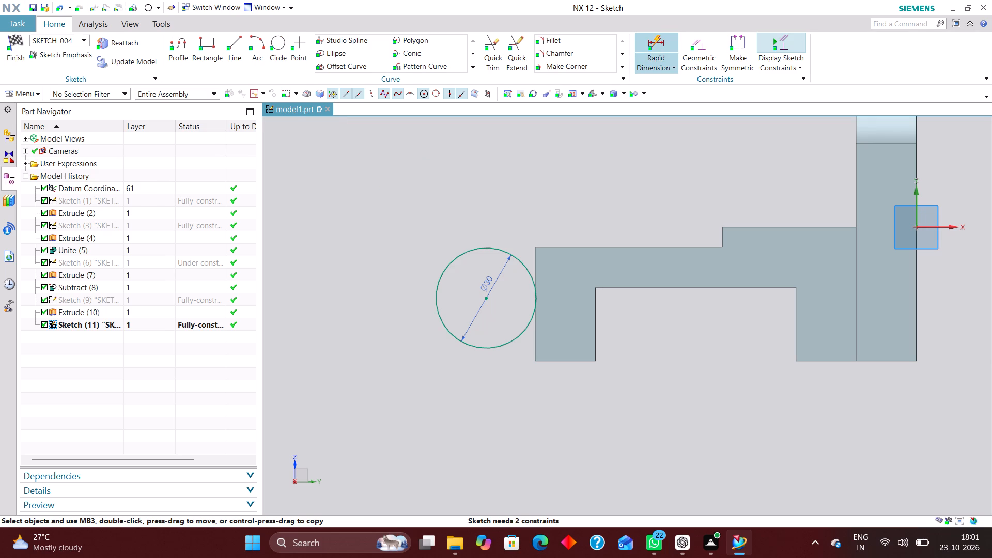
{"action": "left_click", "coordinate": [947, 225]}
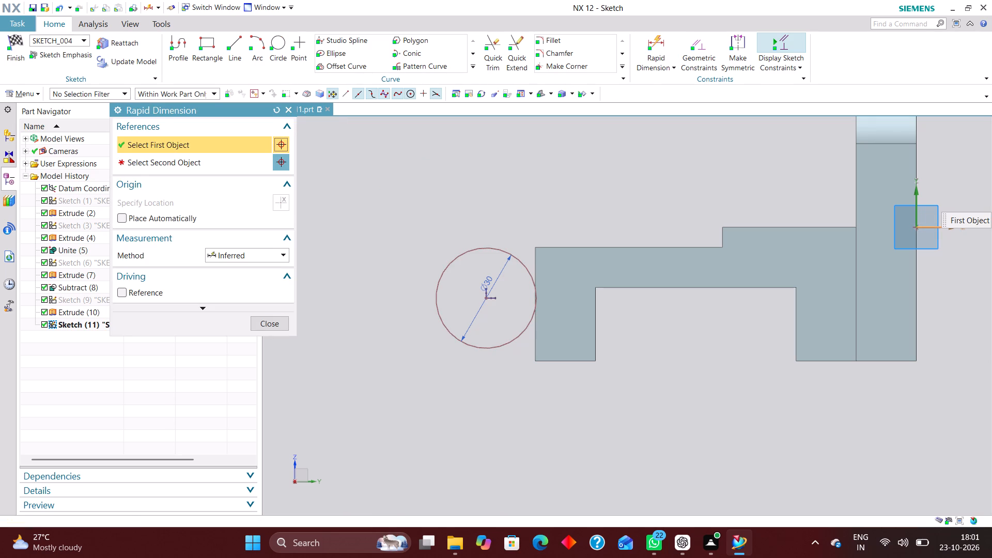
{"action": "left_click", "coordinate": [490, 299]}
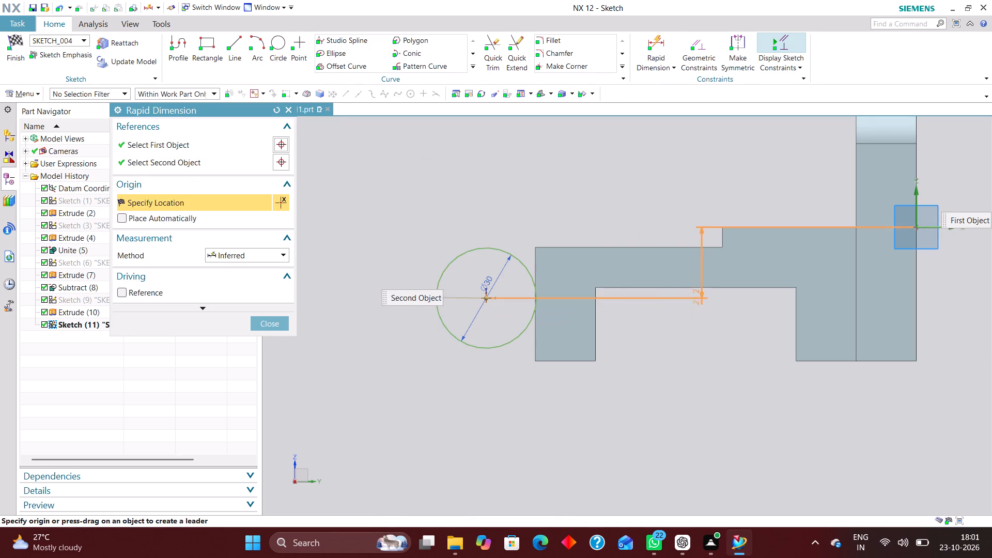
{"action": "left_click", "coordinate": [682, 267]}
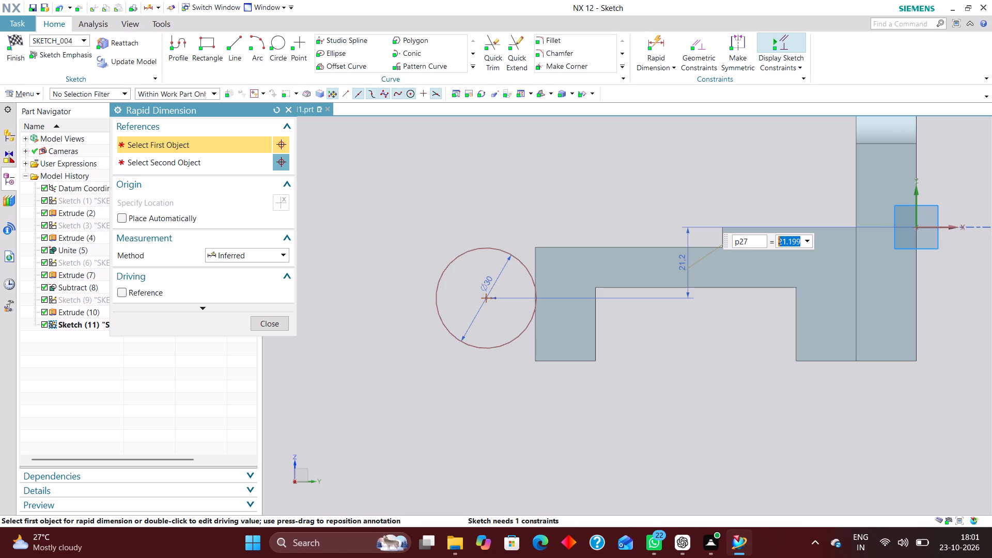
{"action": "type", "text": "15"}
{"action": "key", "text": "Return"}
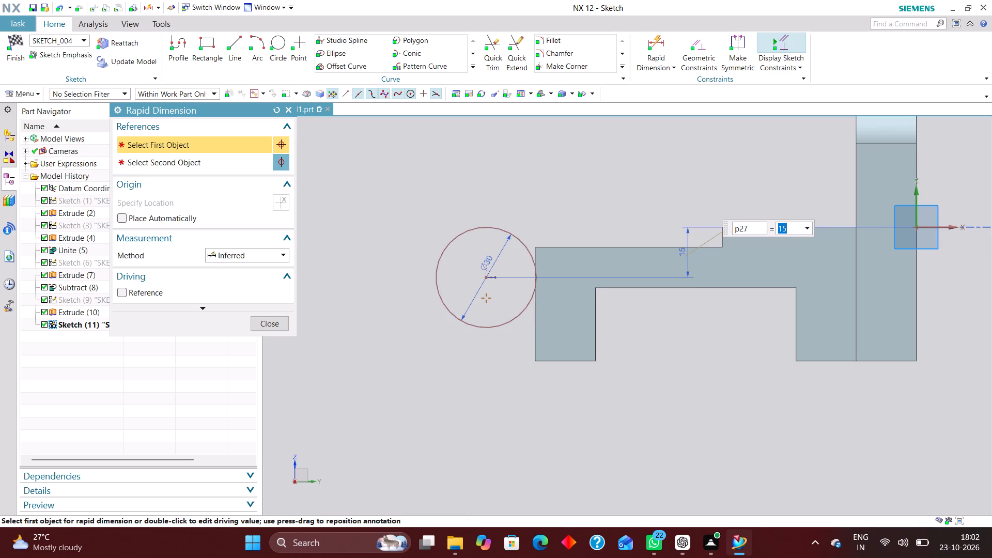
{"action": "type", "text": "21"}
{"action": "key", "text": "Return"}
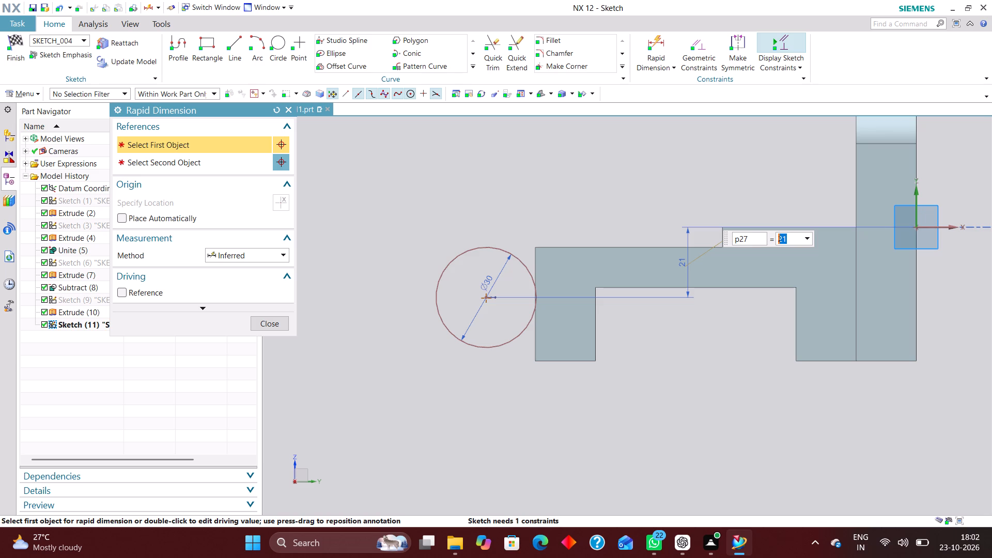
{"action": "left_click", "coordinate": [277, 326]}
Move the circle horizontally towards the base plate so that it overlaps the arm's free end.
{"action": "left_click_drag", "start_coordinate": [486, 298], "coordinate": [550, 297]}
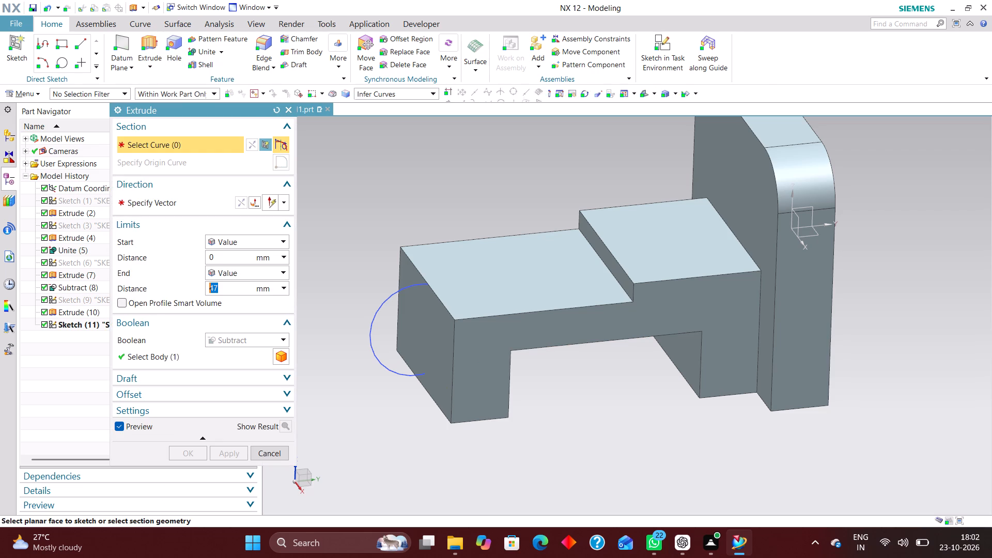
Start extruding the 30 mm circle with a symmetric limit, setting the distance to 24+18+24 mm.
{"action": "left_click", "coordinate": [381, 305]}
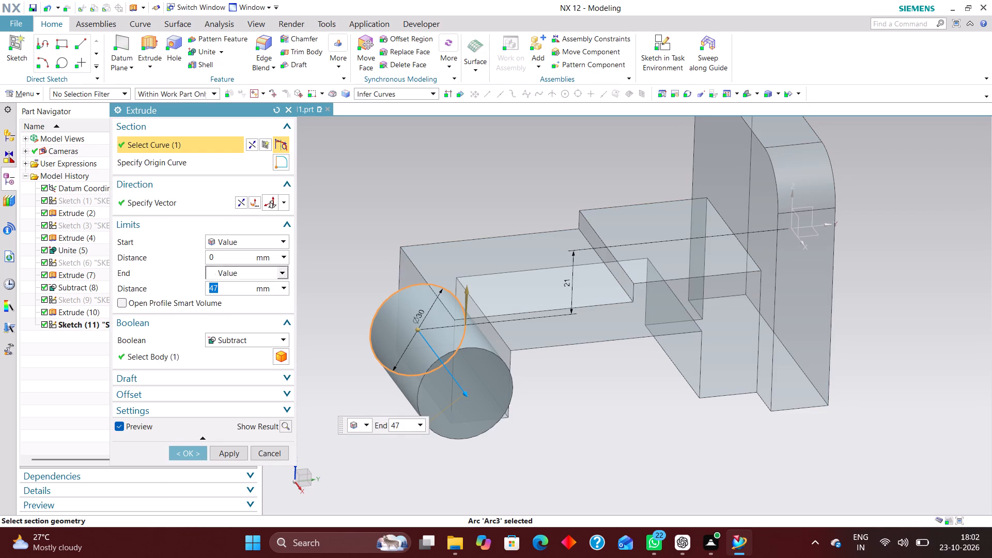
{"action": "left_click", "coordinate": [241, 243]}
{"action": "left_click", "coordinate": [241, 261]}
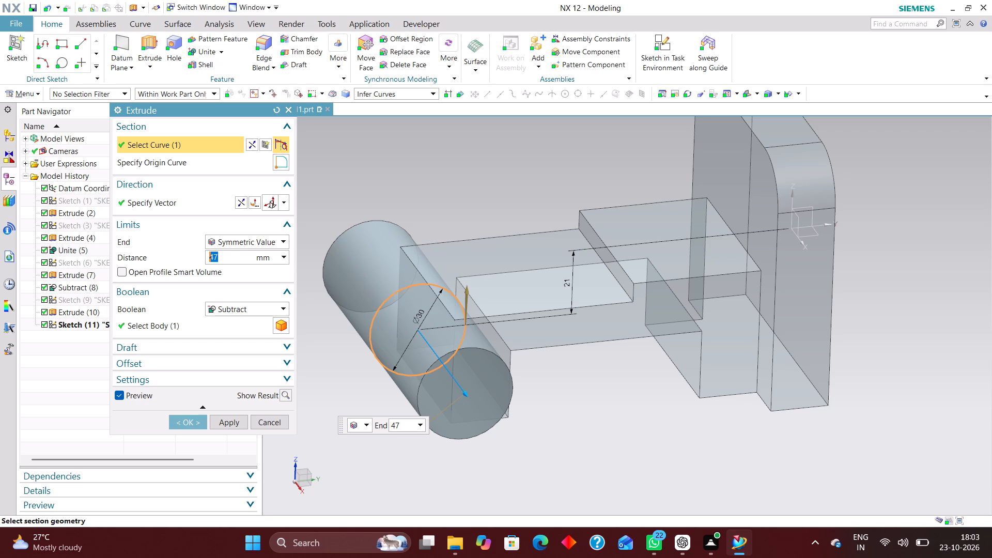
{"action": "type", "text": "24+18"}
{"action": "key", "text": "plus"}
{"action": "type", "text": "24"}
{"action": "key", "text": "Return"}
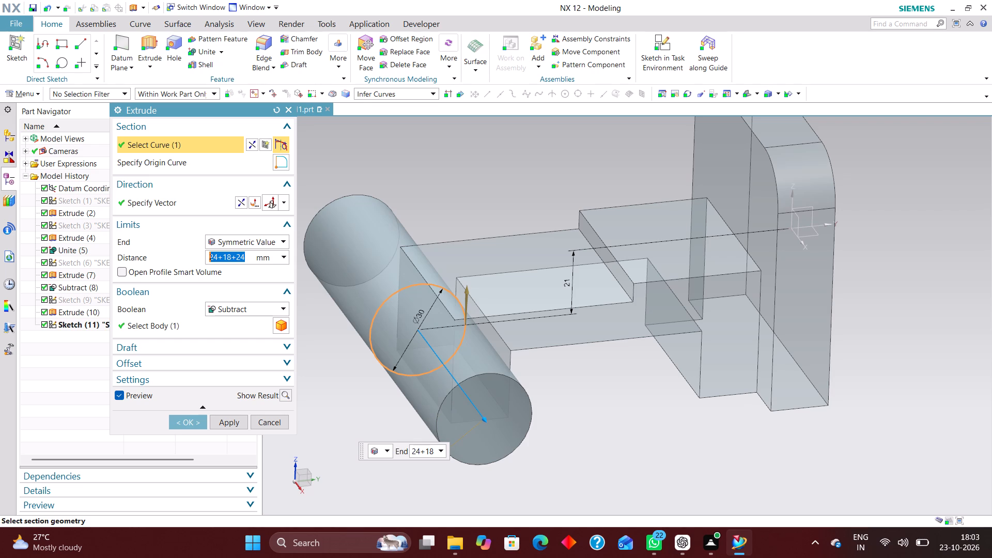
Set the symmetric extrude distance to 66/2 mm and complete the extrude as a Subtract.
{"action": "scroll", "coordinate": [595, 413], "scroll_direction": "down", "scroll_amount": 2}
{"action": "middle_click_drag", "start_coordinate": [377, 377], "coordinate": [403, 371]}
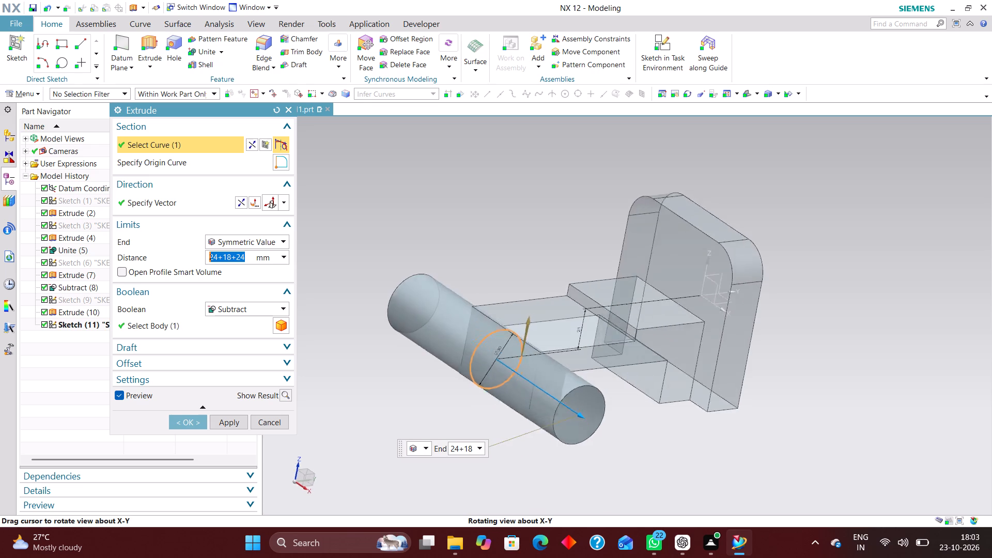
{"action": "middle_click_drag", "start_coordinate": [403, 371], "coordinate": [417, 386]}
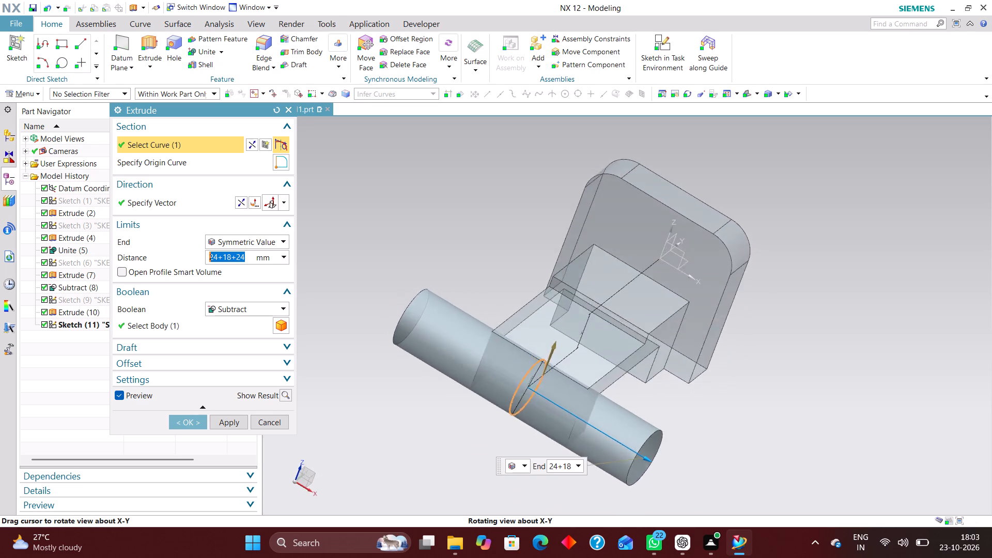
{"action": "middle_click_drag", "start_coordinate": [417, 386], "coordinate": [417, 391]}
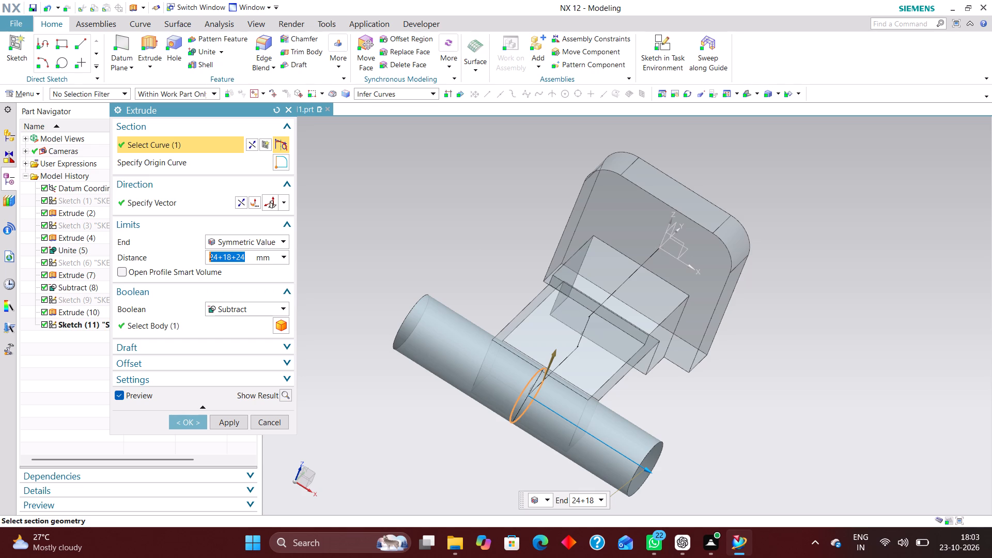
{"action": "key", "text": "BackSpace"}
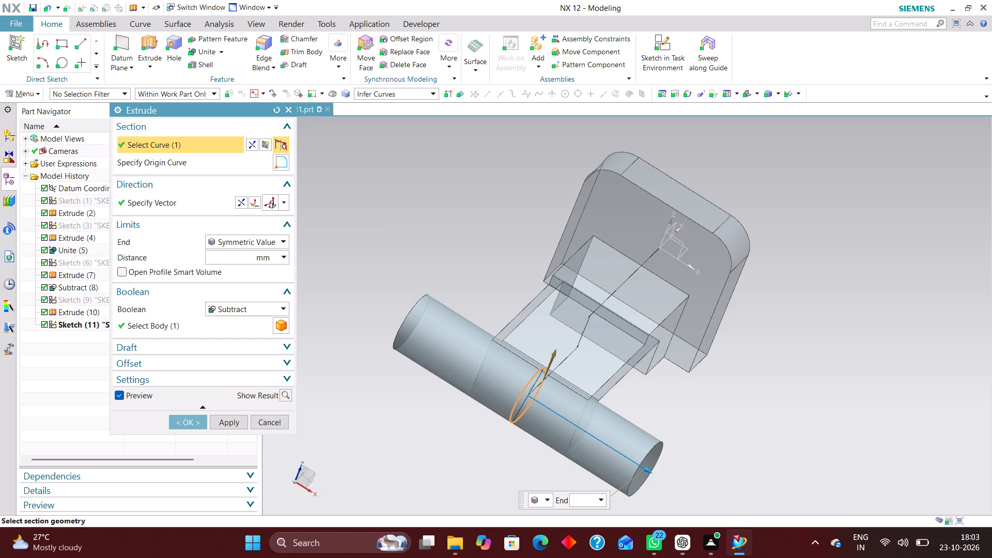
{"action": "type", "text": "66/2"}
{"action": "key", "text": "Return"}
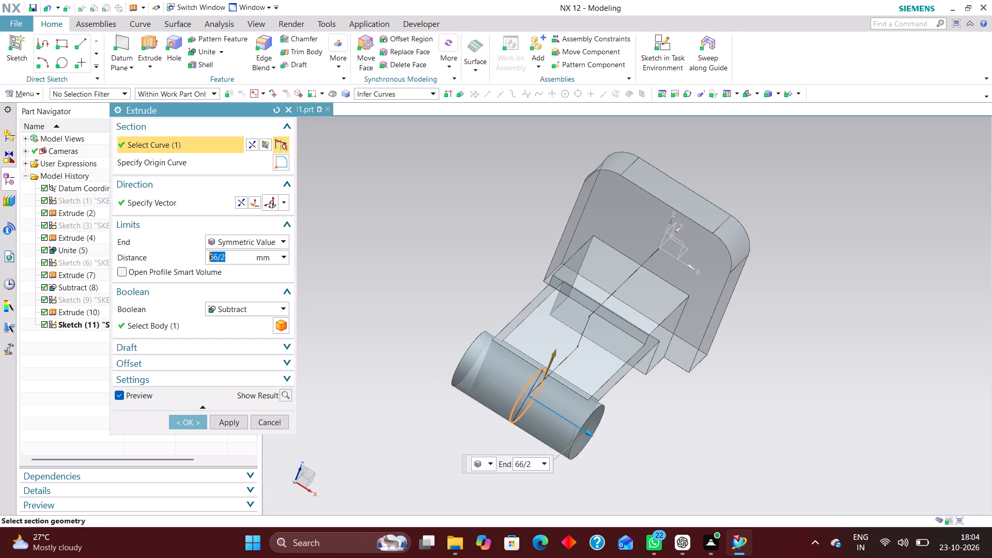
{"action": "left_click", "coordinate": [185, 419]}
Edit the circle's extrude with rollback and change its Boolean so it forms a solid cylinder instead of a cut.
{"action": "middle_click_drag", "start_coordinate": [678, 450], "coordinate": [663, 425]}
{"action": "scroll", "coordinate": [663, 425], "scroll_direction": "up", "scroll_amount": 1}
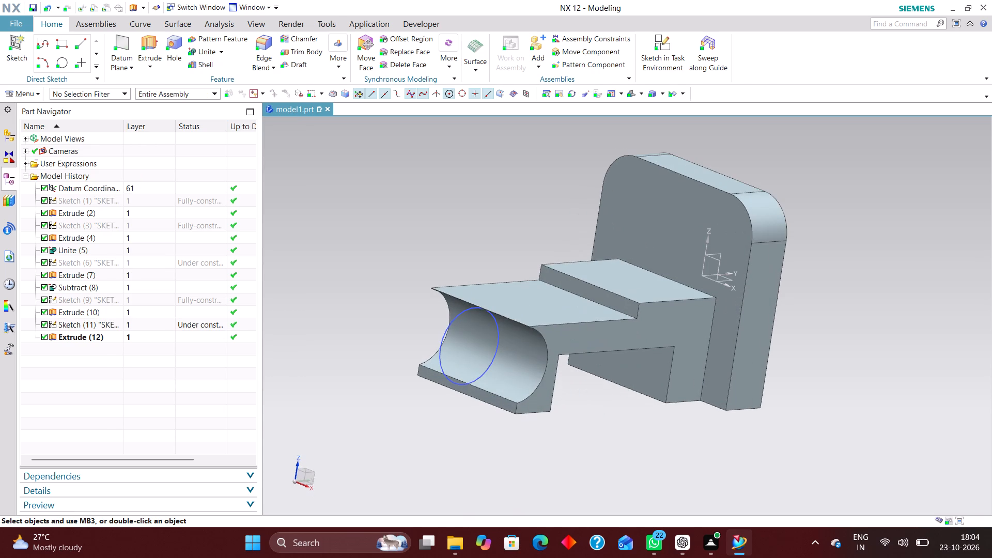
{"action": "left_click", "coordinate": [147, 336]}
{"action": "right_click", "coordinate": [146, 335]}
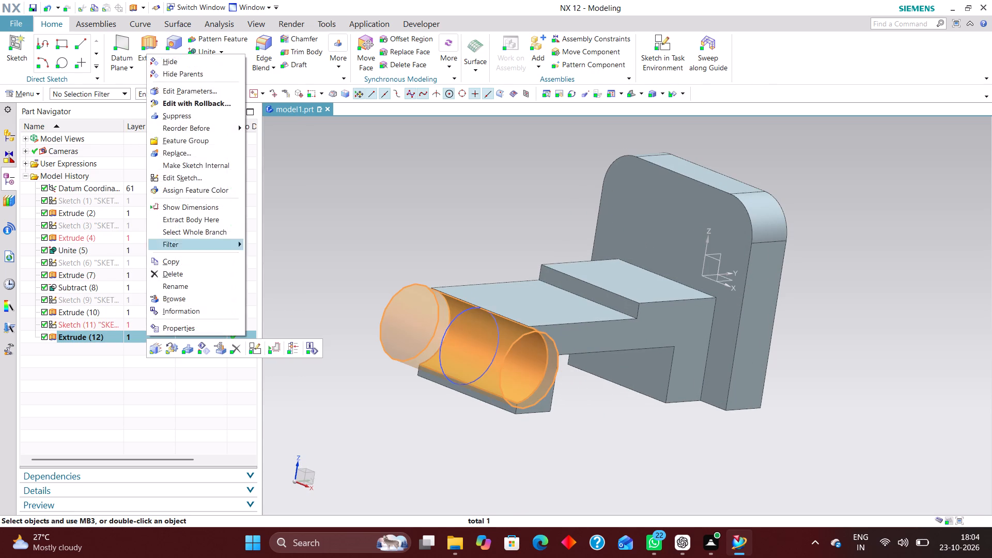
{"action": "left_click", "coordinate": [223, 105]}
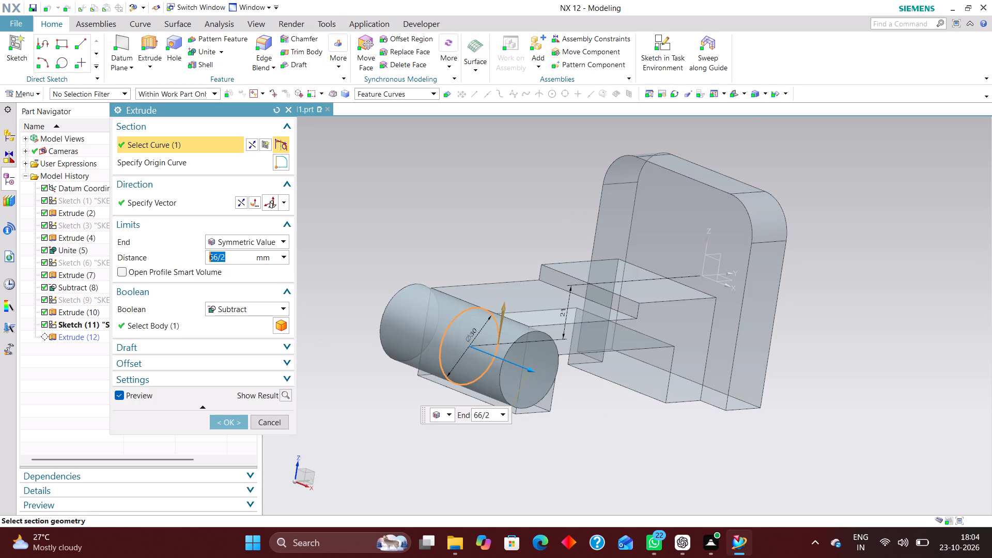
{"action": "left_click", "coordinate": [256, 311]}
{"action": "left_click", "coordinate": [250, 321]}
{"action": "left_click", "coordinate": [235, 406]}
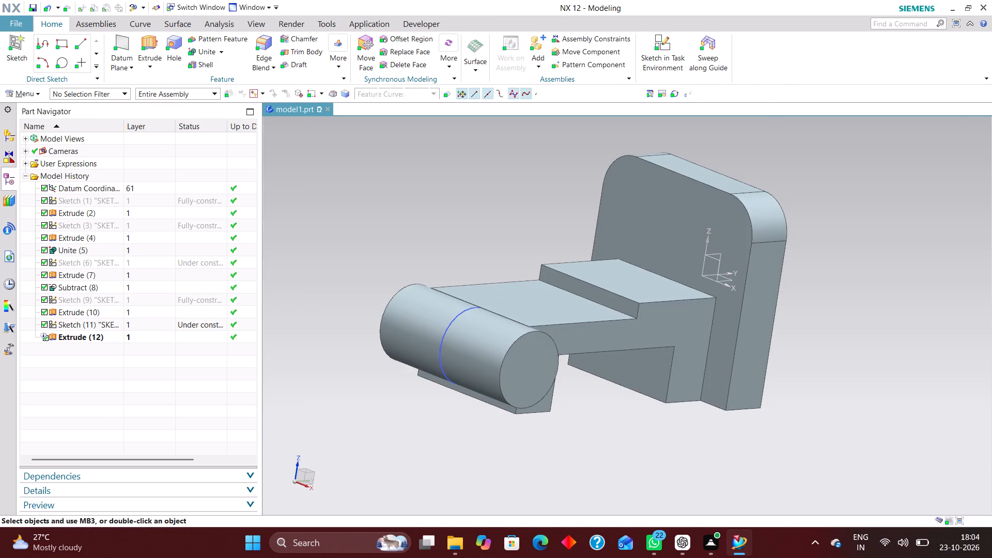
Edit the cylinder's sketch and move the circle horizontally so its centre lies on the arm's free end edge, then finish the sketch.
{"action": "scroll", "coordinate": [599, 420], "scroll_direction": "up", "scroll_amount": 3}
{"action": "middle_click_drag", "start_coordinate": [614, 414], "coordinate": [593, 401]}
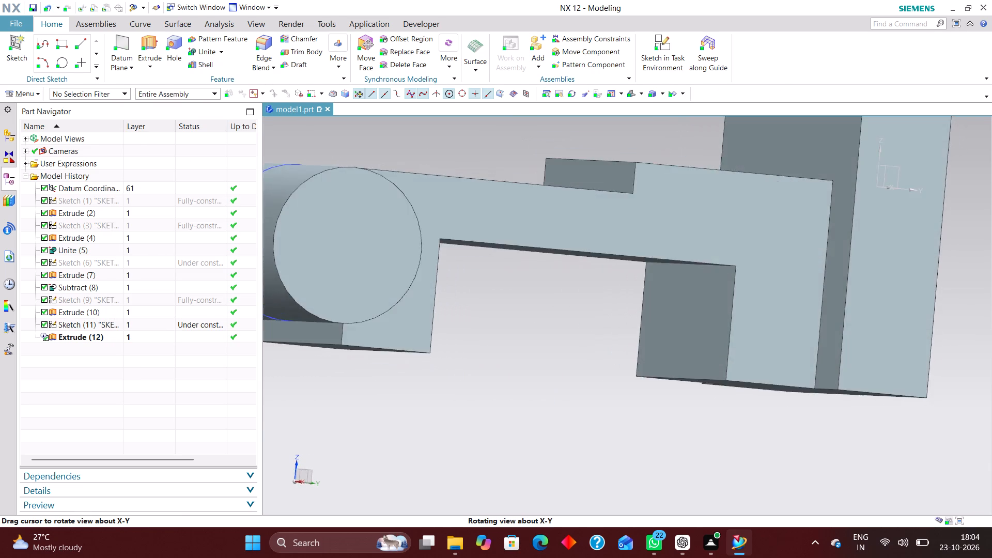
{"action": "middle_click_drag", "start_coordinate": [593, 401], "coordinate": [584, 407]}
{"action": "middle_click", "coordinate": [583, 409]}
{"action": "right_click_drag", "start_coordinate": [584, 385], "coordinate": [541, 386]}
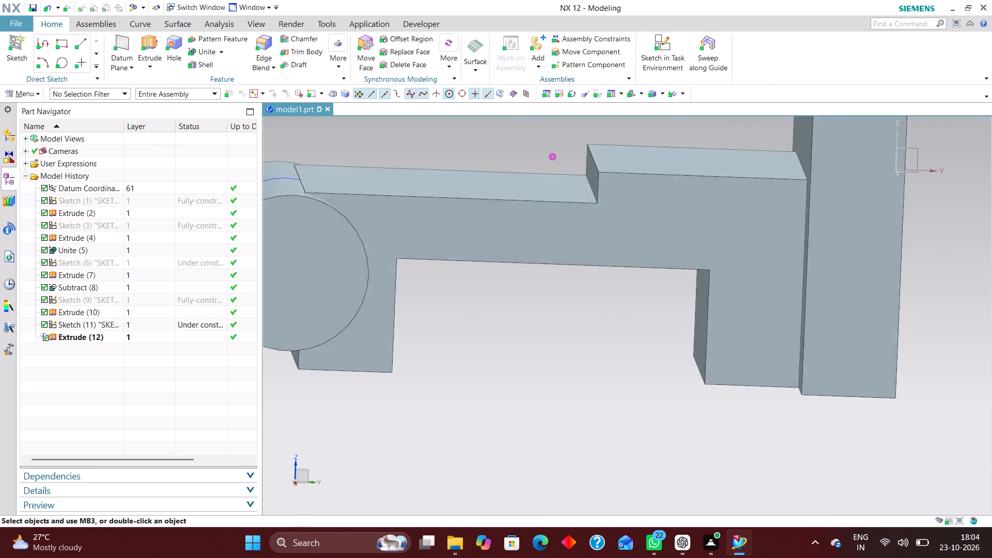
{"action": "scroll", "coordinate": [625, 389], "scroll_direction": "down", "scroll_amount": 1}
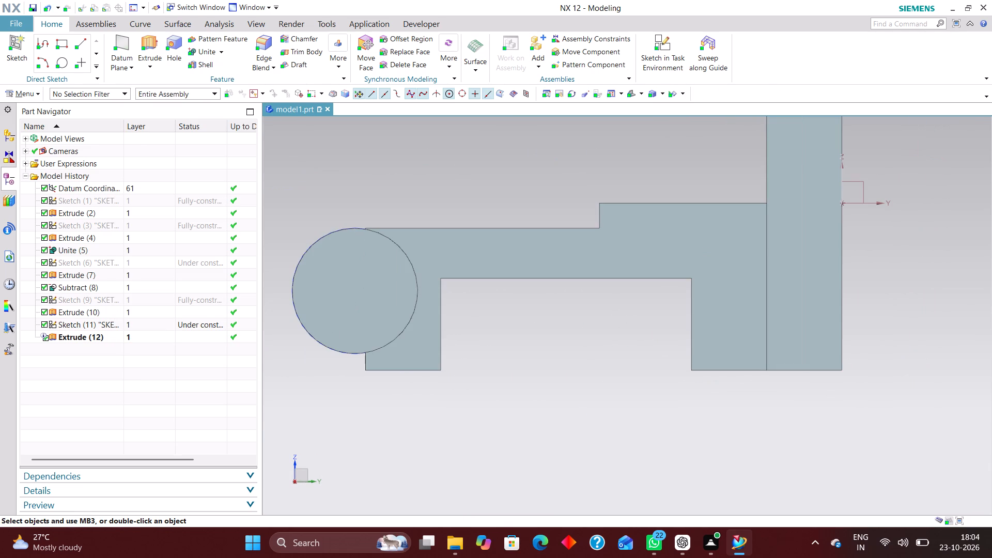
{"action": "scroll", "coordinate": [353, 251], "scroll_direction": "up", "scroll_amount": 3}
{"action": "scroll", "coordinate": [408, 261], "scroll_direction": "down", "scroll_amount": 2}
{"action": "left_click", "coordinate": [146, 320]}
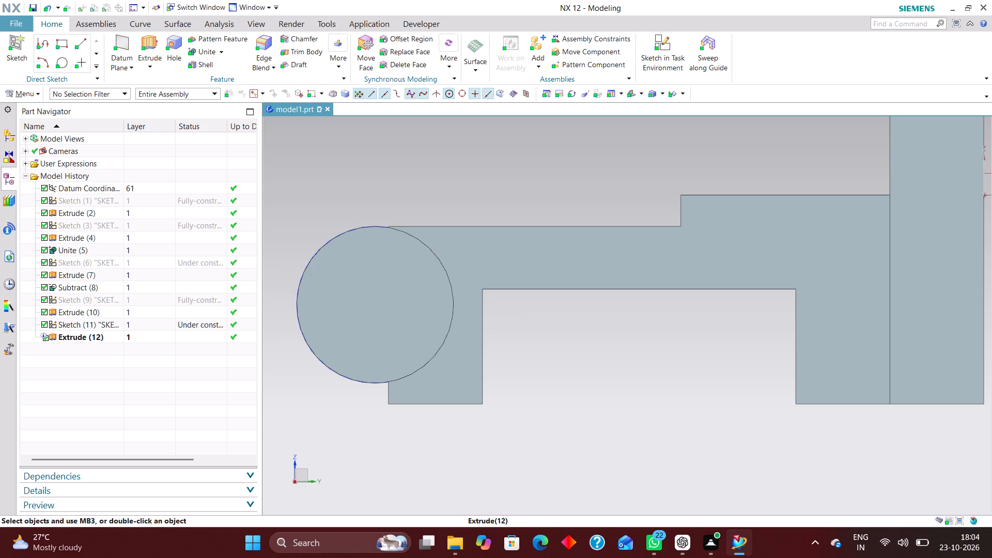
{"action": "right_click", "coordinate": [146, 320]}
{"action": "left_click", "coordinate": [193, 61]}
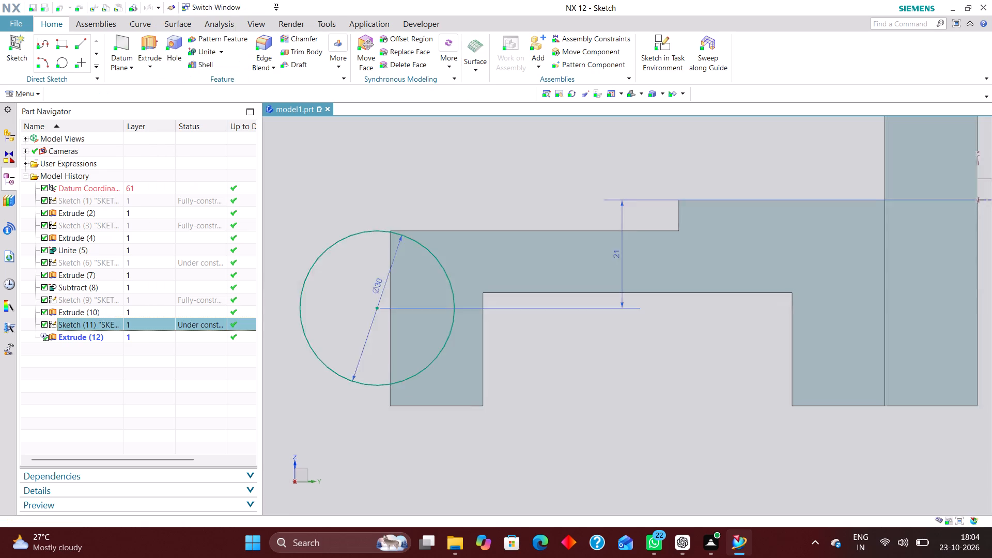
{"action": "scroll", "coordinate": [389, 330], "scroll_direction": "up", "scroll_amount": 1}
{"action": "left_click_drag", "start_coordinate": [389, 331], "coordinate": [390, 331]}
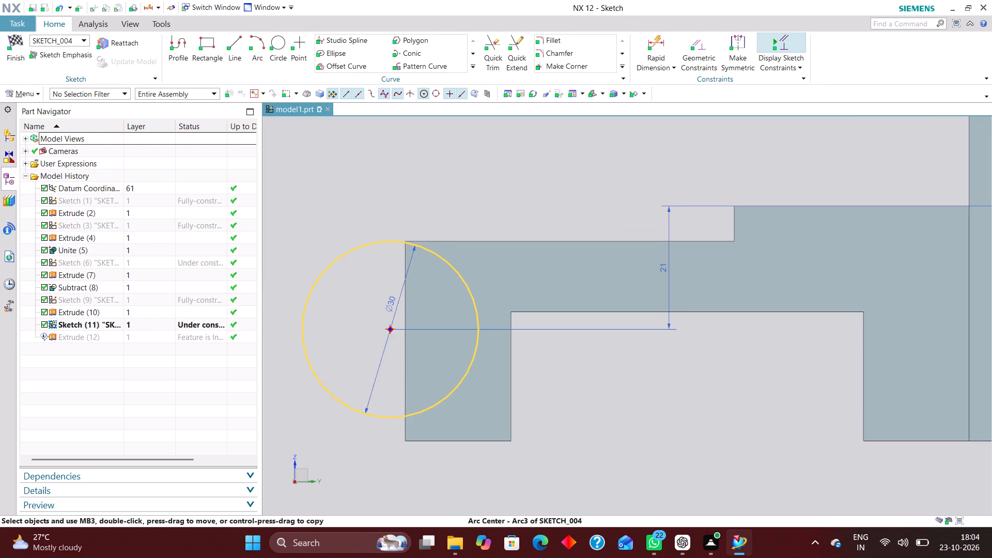
{"action": "left_click_drag", "start_coordinate": [390, 331], "coordinate": [407, 329]}
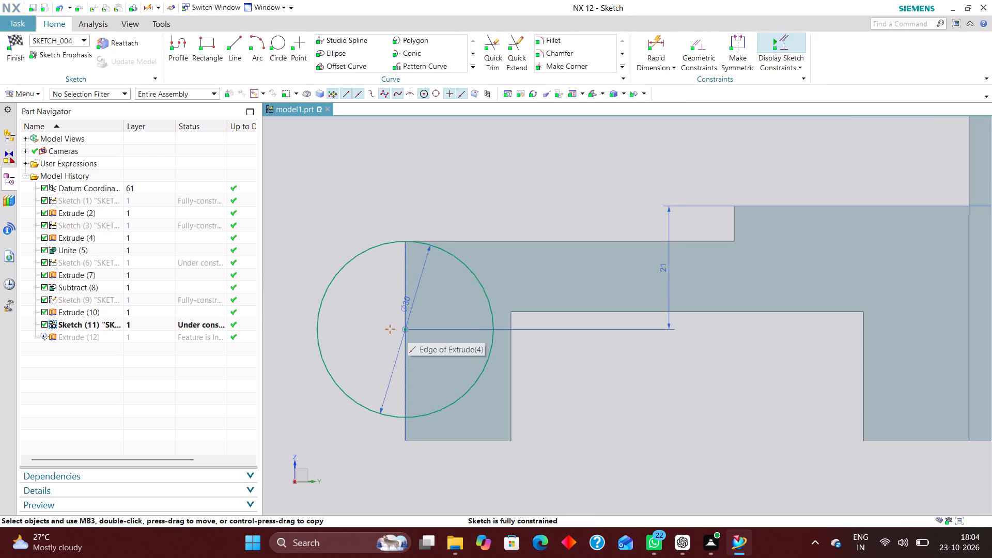
{"action": "left_click", "coordinate": [9, 37]}
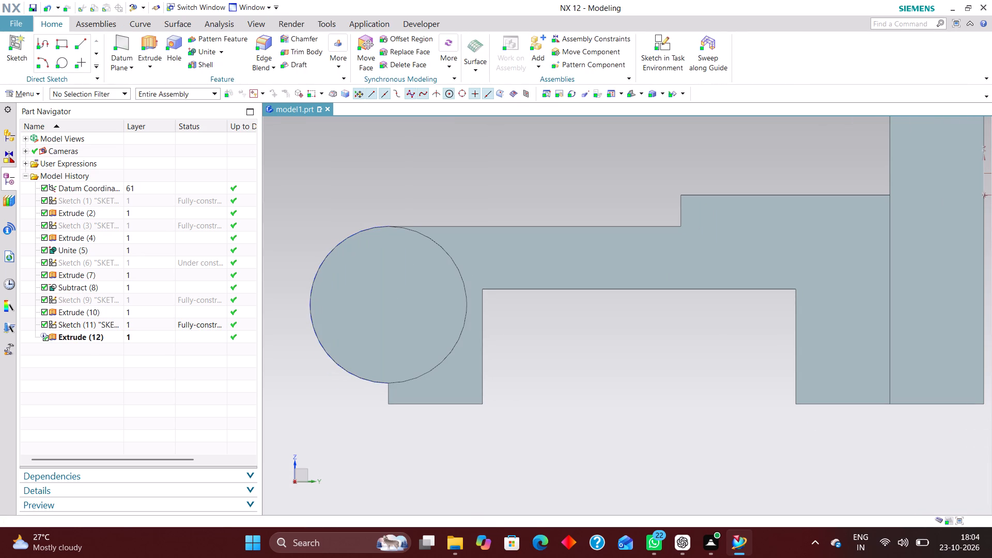
Reopen the cylinder's sketch and change the circle's diameter, trying 40 mm before settling on 35 mm.
{"action": "middle_click", "coordinate": [543, 349]}
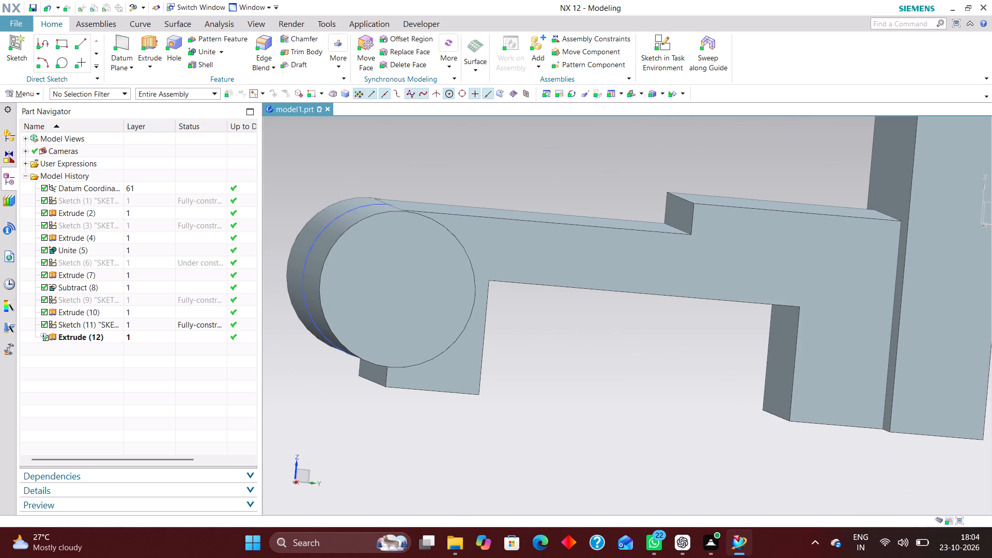
{"action": "left_click", "coordinate": [145, 322]}
{"action": "right_click", "coordinate": [145, 322]}
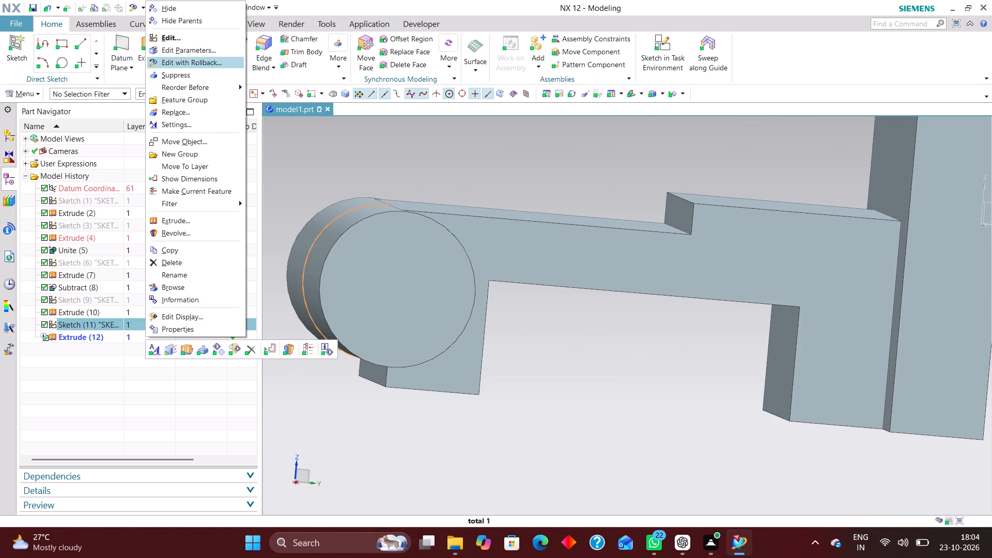
{"action": "left_click", "coordinate": [208, 59]}
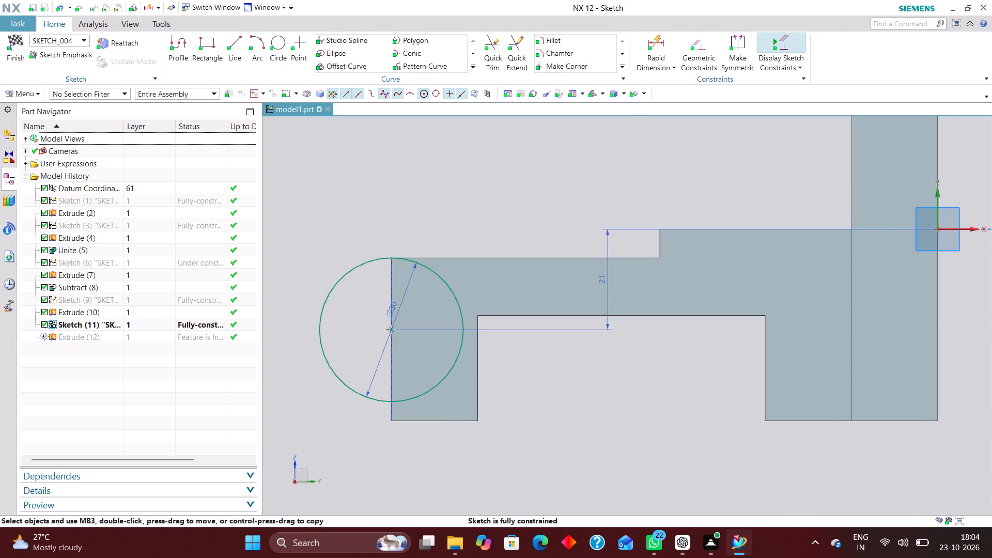
{"action": "double_click", "coordinate": [395, 306]}
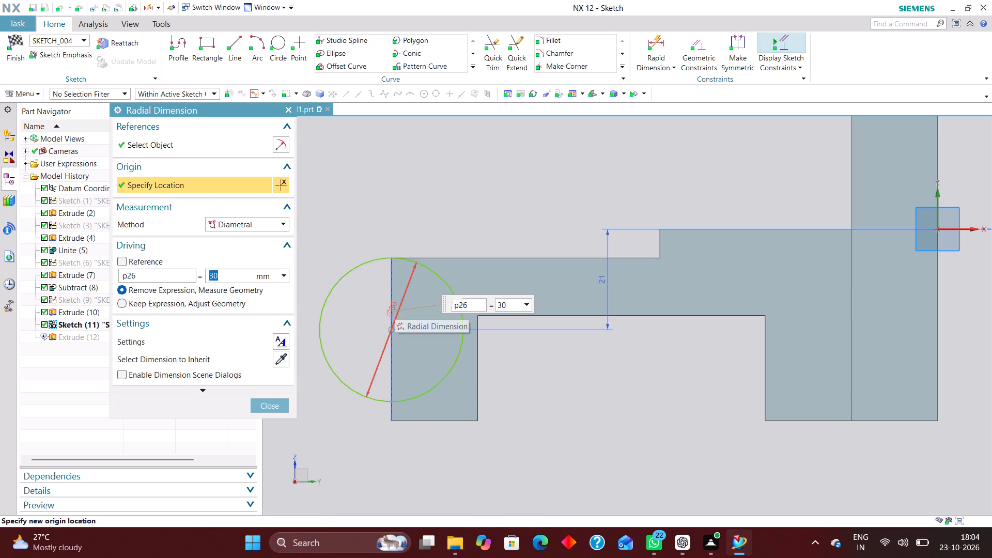
{"action": "type", "text": "40"}
{"action": "key", "text": "Return"}
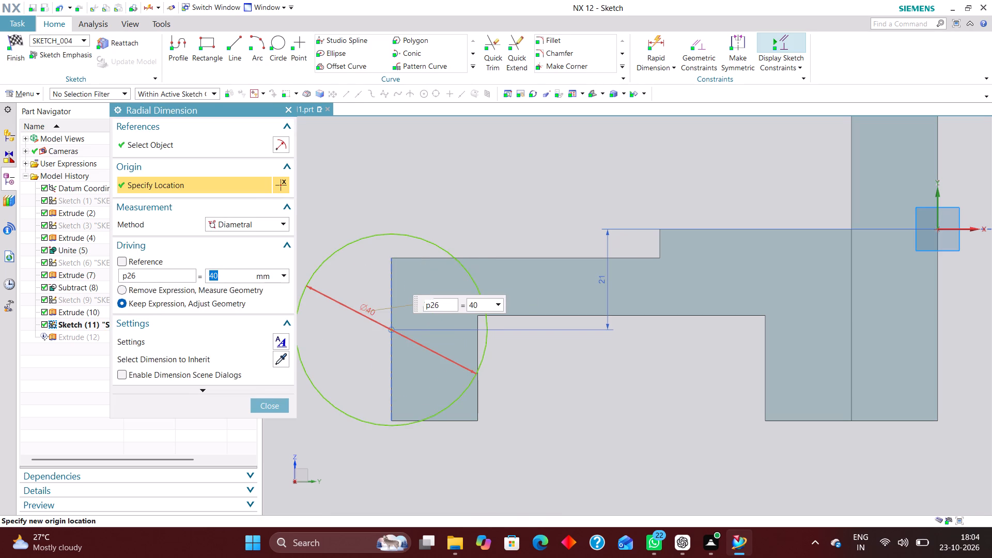
{"action": "type", "text": "35"}
{"action": "key", "text": "Return"}
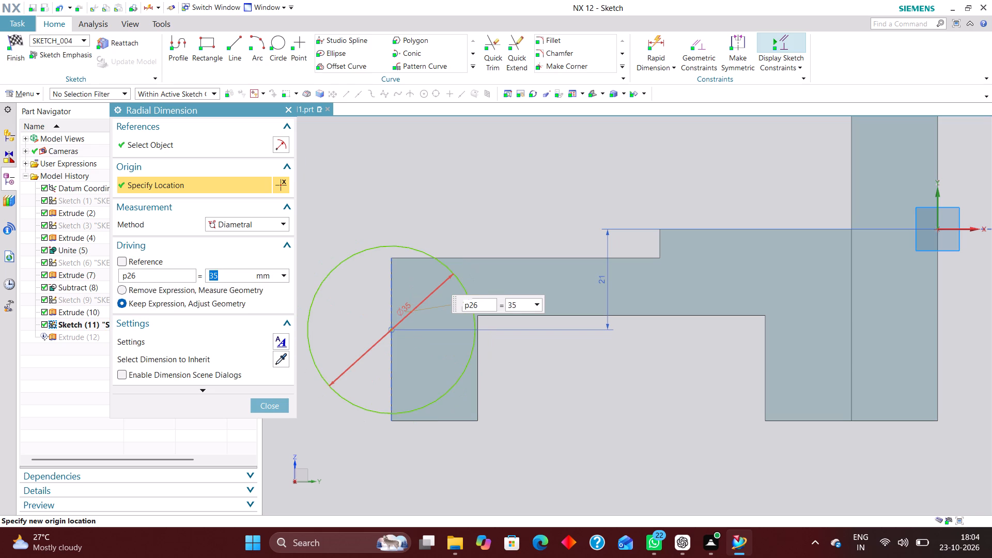
{"action": "left_click", "coordinate": [280, 401]}
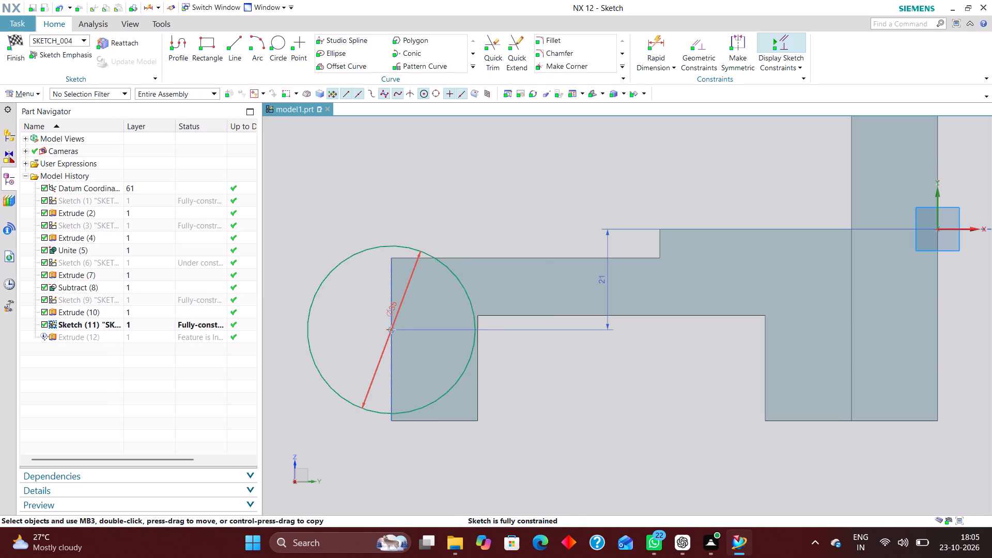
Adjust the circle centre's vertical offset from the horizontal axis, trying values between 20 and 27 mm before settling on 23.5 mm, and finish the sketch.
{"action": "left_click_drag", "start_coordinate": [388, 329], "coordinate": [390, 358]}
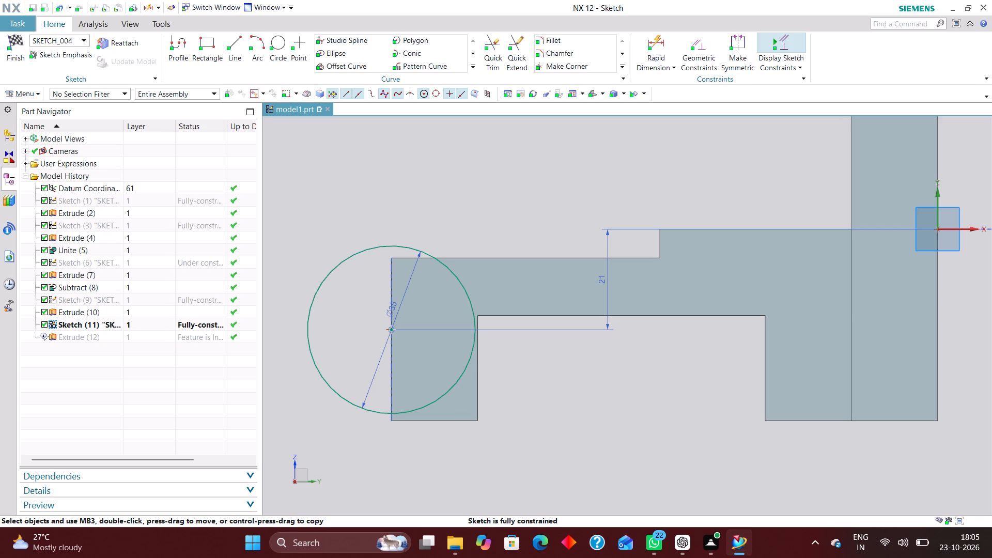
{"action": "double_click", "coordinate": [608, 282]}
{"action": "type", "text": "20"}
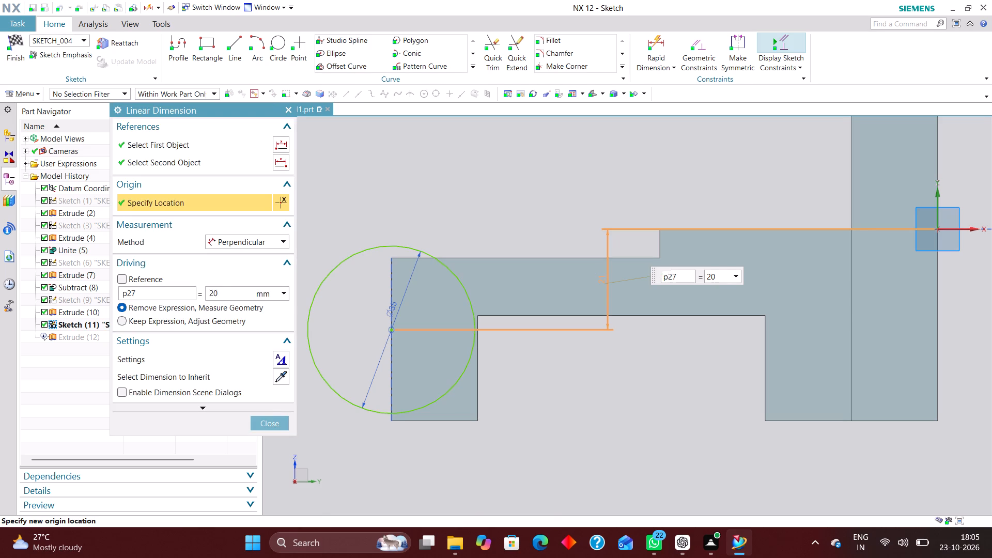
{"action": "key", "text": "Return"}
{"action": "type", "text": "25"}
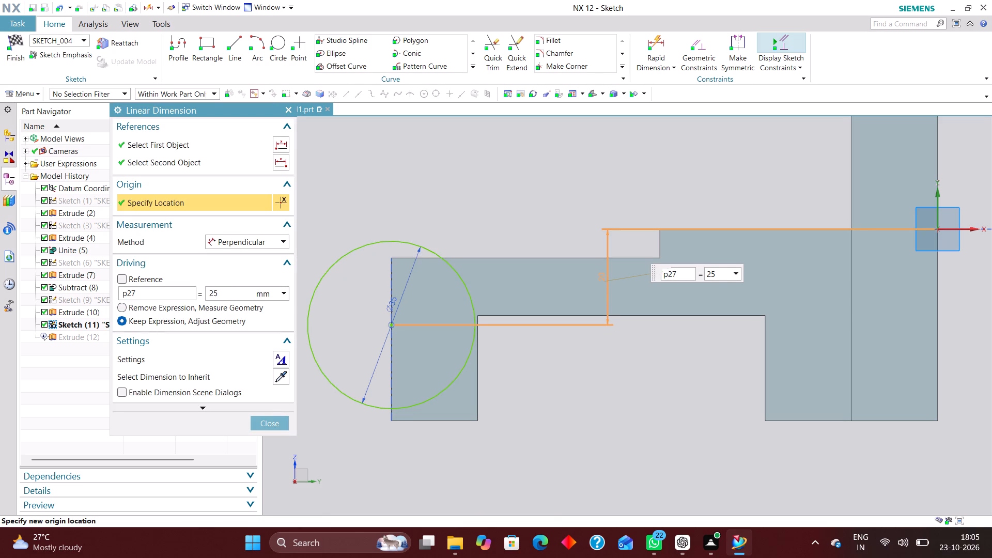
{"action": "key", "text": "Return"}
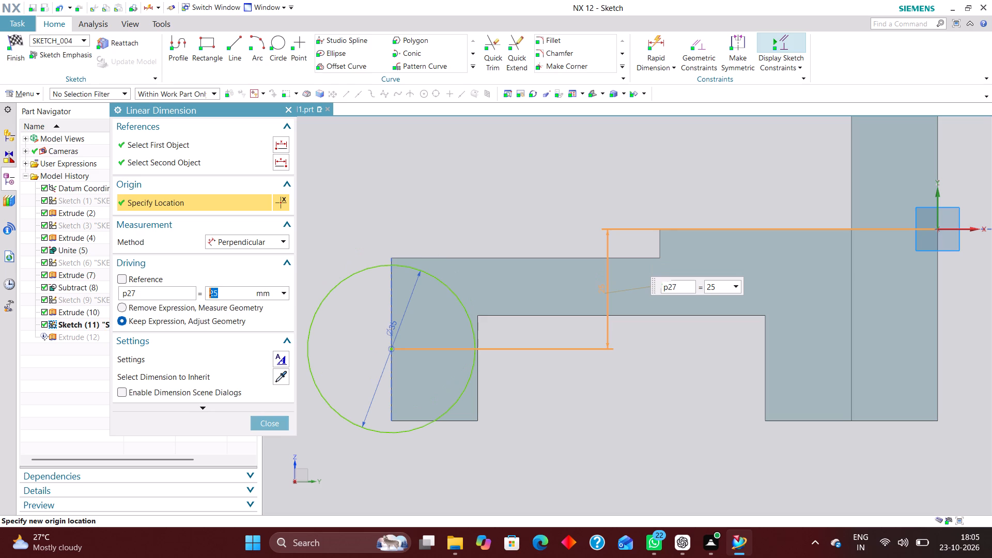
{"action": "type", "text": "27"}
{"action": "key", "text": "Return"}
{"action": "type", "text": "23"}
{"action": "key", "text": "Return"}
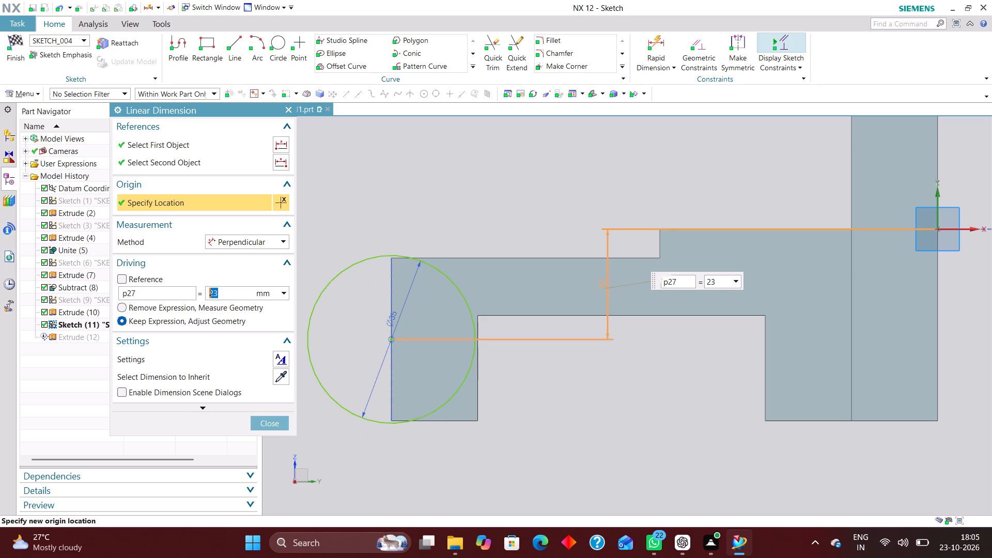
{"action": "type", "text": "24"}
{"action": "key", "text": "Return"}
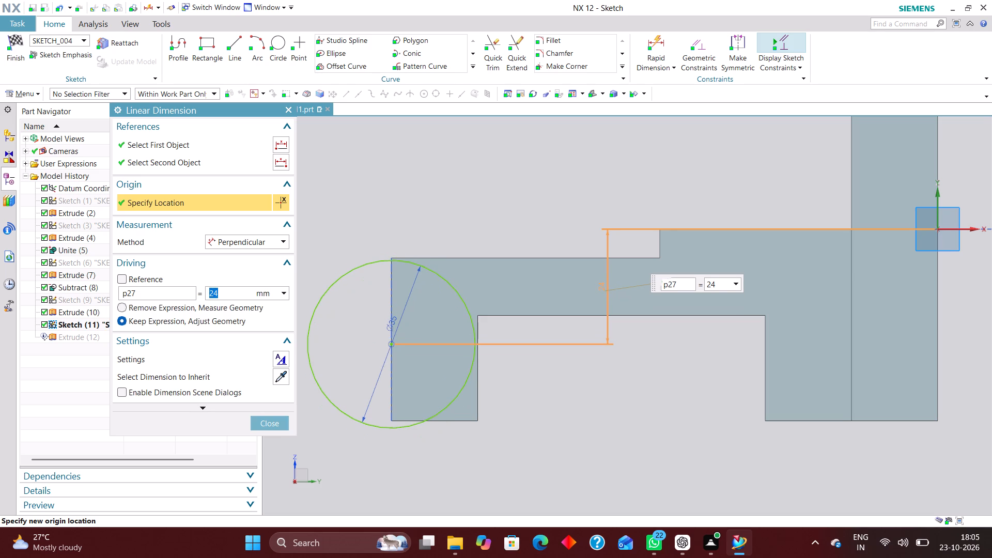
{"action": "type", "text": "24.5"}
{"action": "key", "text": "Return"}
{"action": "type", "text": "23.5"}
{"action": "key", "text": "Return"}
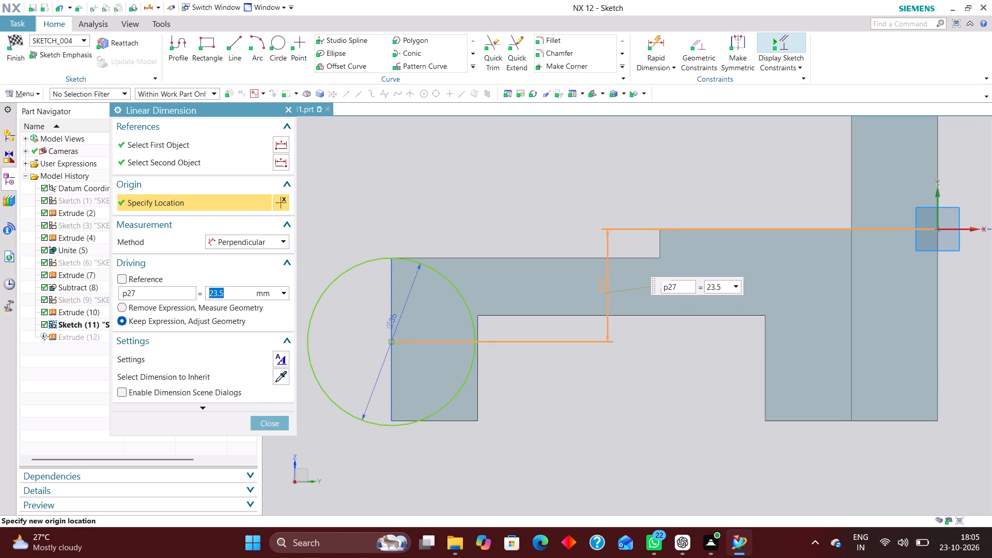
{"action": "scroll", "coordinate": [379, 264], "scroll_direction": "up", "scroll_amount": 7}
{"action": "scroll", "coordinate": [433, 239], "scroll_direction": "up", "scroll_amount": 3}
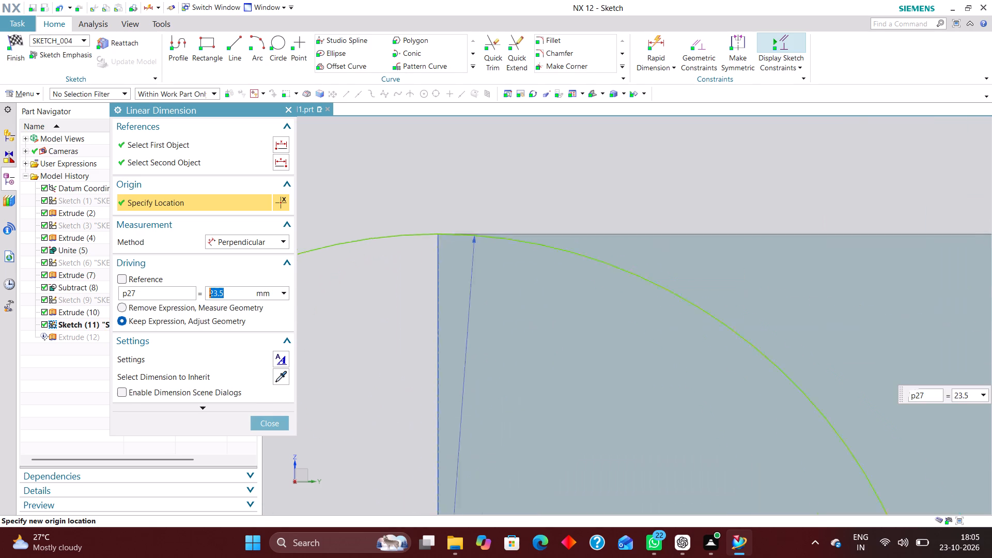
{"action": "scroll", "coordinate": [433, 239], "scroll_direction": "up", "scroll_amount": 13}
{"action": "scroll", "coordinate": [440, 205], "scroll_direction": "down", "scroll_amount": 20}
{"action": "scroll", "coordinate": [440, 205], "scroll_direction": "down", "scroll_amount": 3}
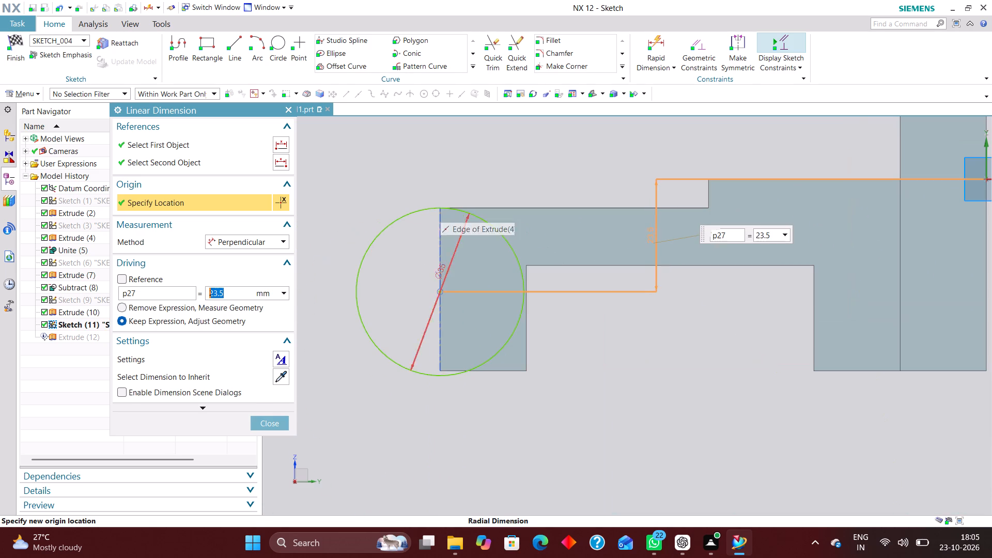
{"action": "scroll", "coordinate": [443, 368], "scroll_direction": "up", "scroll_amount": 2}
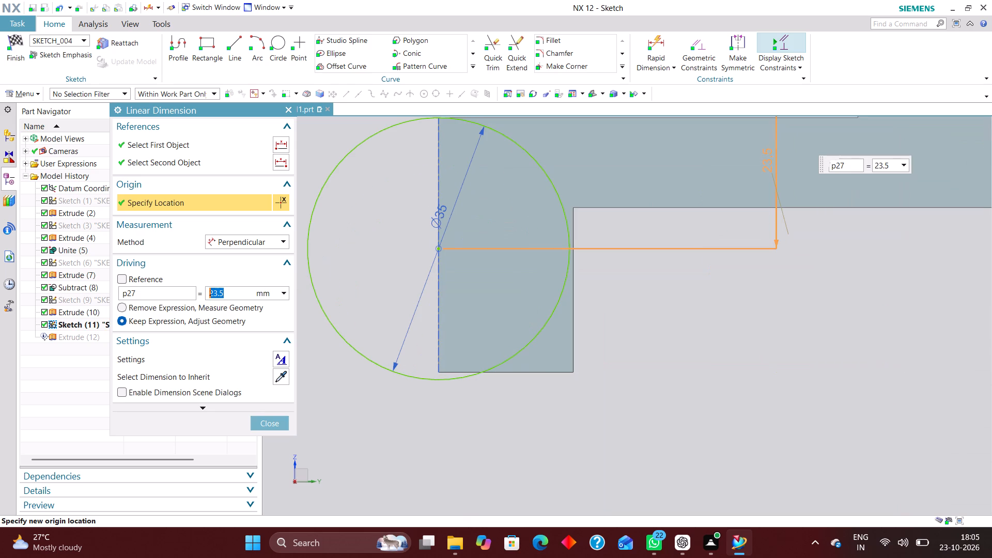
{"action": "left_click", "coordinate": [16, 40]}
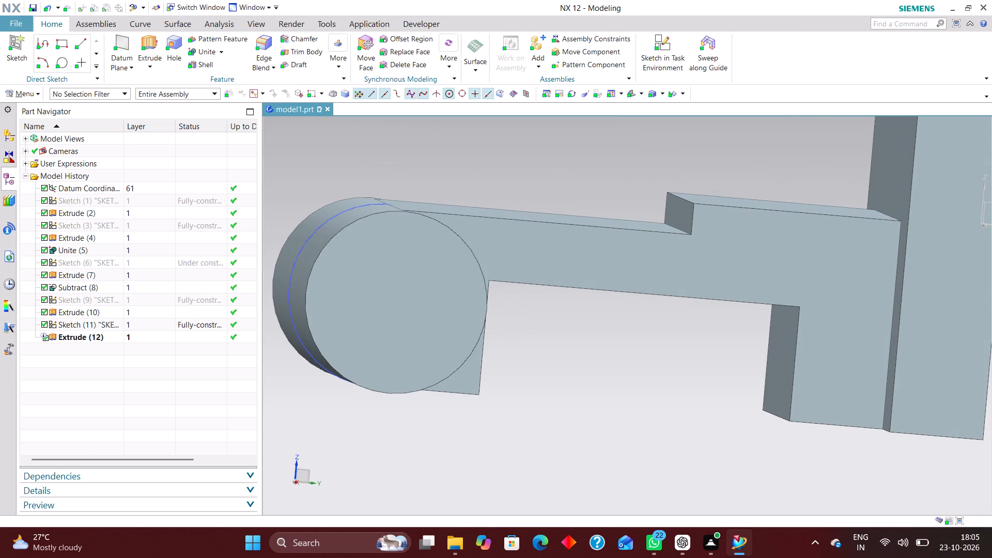
Inspect how the cylinder sits on the arm and review the dimensions in the arm's rectangular profile sketch.
{"action": "key", "text": "End"}
{"action": "key", "text": "End"}
{"action": "key", "text": "End"}
{"action": "key", "text": "End"}
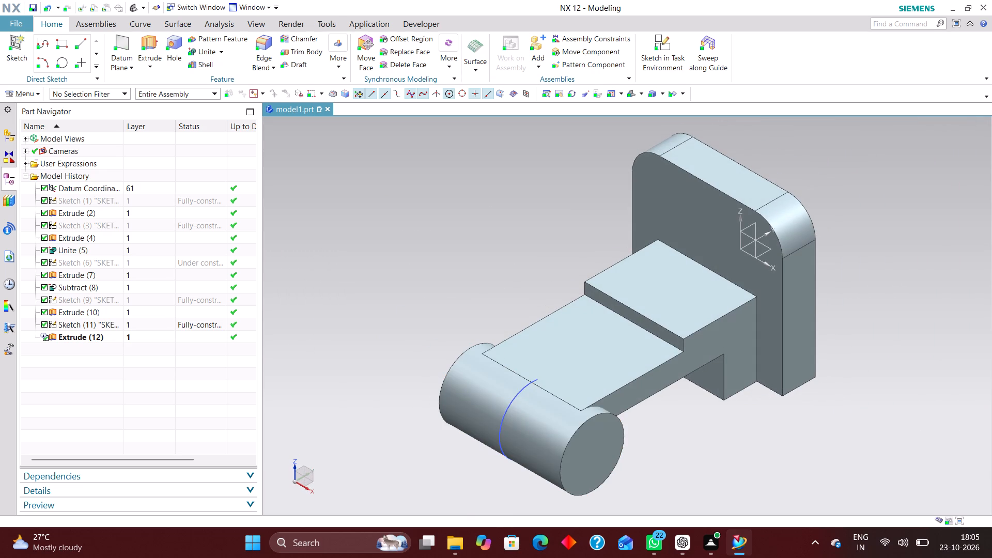
{"action": "scroll", "coordinate": [562, 410], "scroll_direction": "down", "scroll_amount": 2}
{"action": "scroll", "coordinate": [609, 464], "scroll_direction": "up", "scroll_amount": 1}
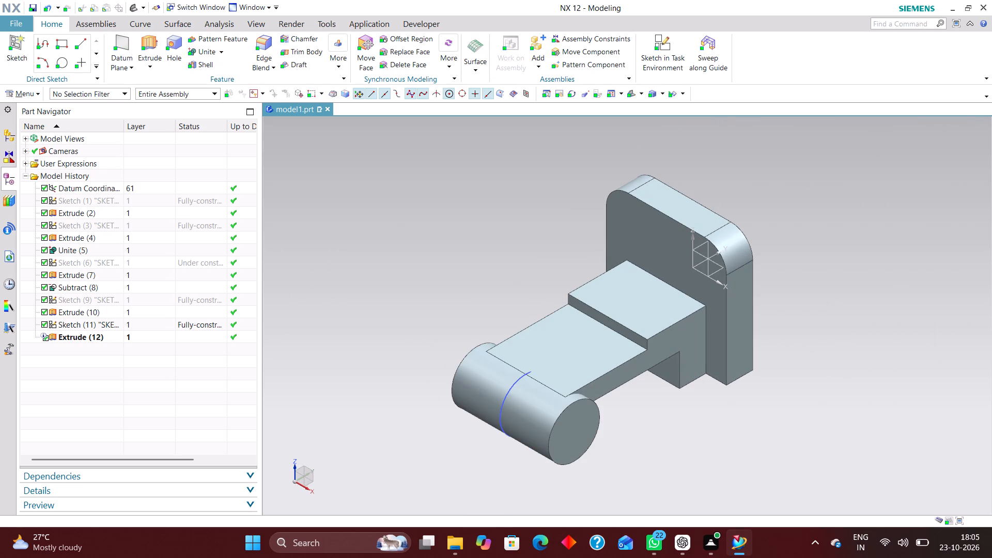
{"action": "middle_click_drag", "start_coordinate": [626, 461], "coordinate": [593, 444]}
{"action": "scroll", "coordinate": [551, 449], "scroll_direction": "up", "scroll_amount": 2}
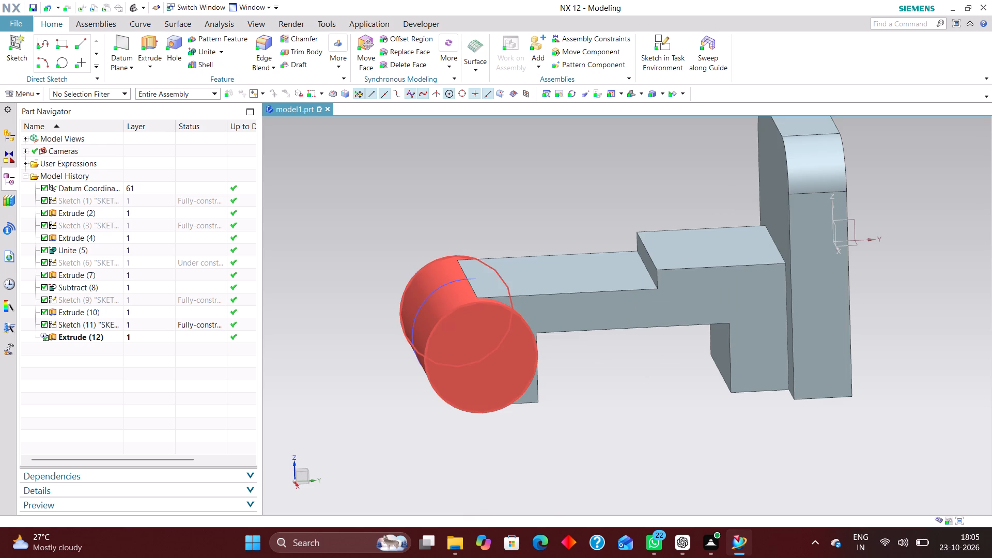
{"action": "left_click", "coordinate": [172, 222]}
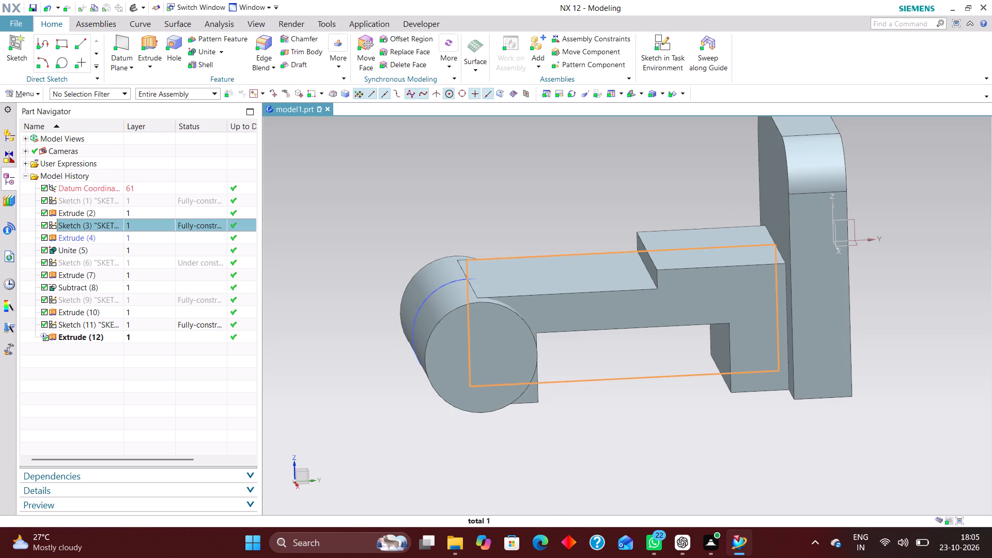
{"action": "right_click", "coordinate": [172, 222]}
{"action": "left_click", "coordinate": [217, 251]}
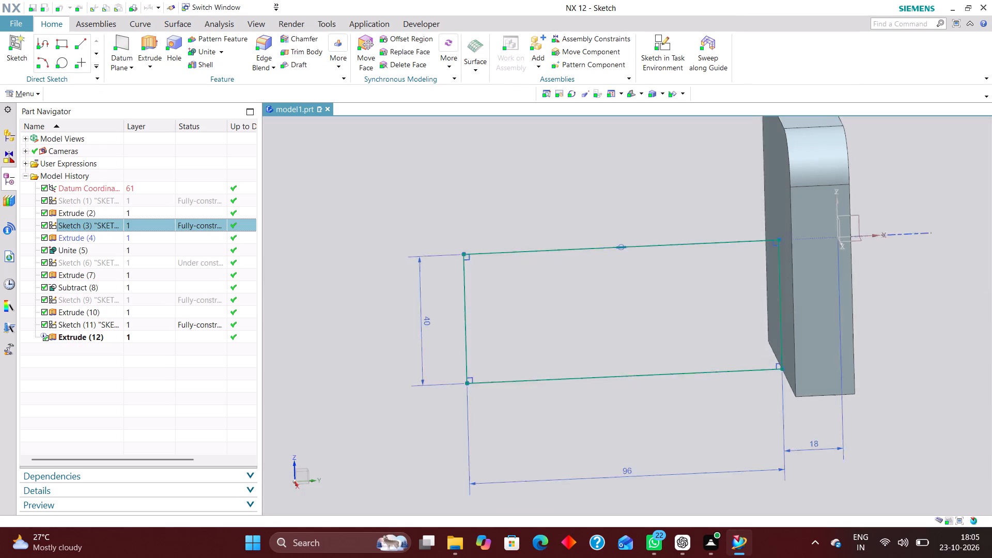
{"action": "scroll", "coordinate": [499, 360], "scroll_direction": "down", "scroll_amount": 2}
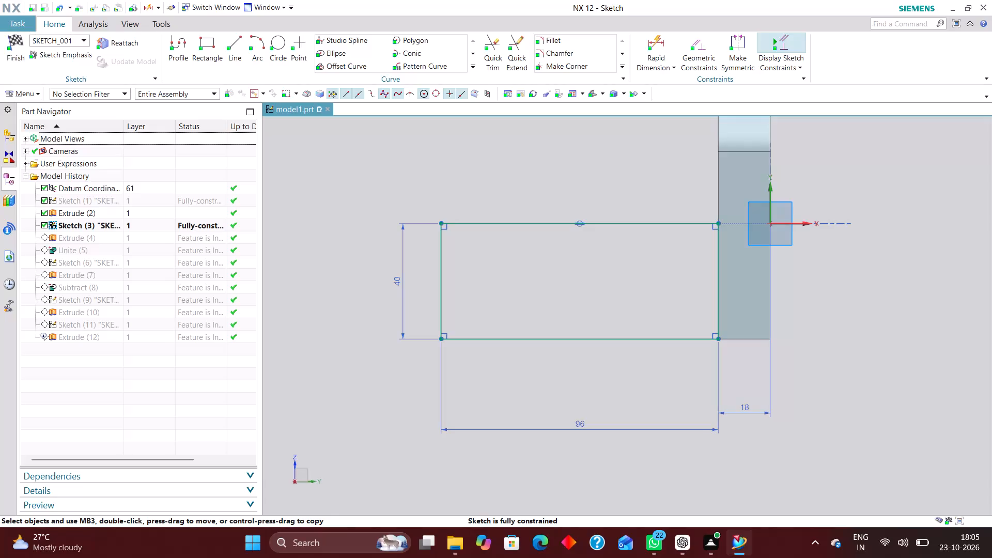
{"action": "left_click", "coordinate": [11, 39]}
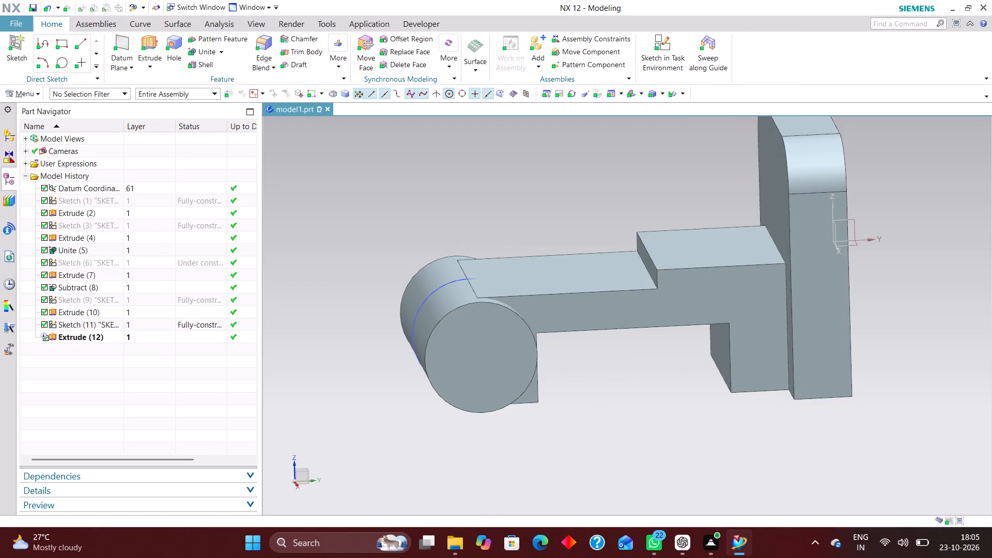
Reopen the cylinder's sketch with rollback and set the circle's diameter to 30 mm.
{"action": "left_click", "coordinate": [149, 322]}
{"action": "right_click", "coordinate": [149, 321]}
{"action": "left_click", "coordinate": [226, 58]}
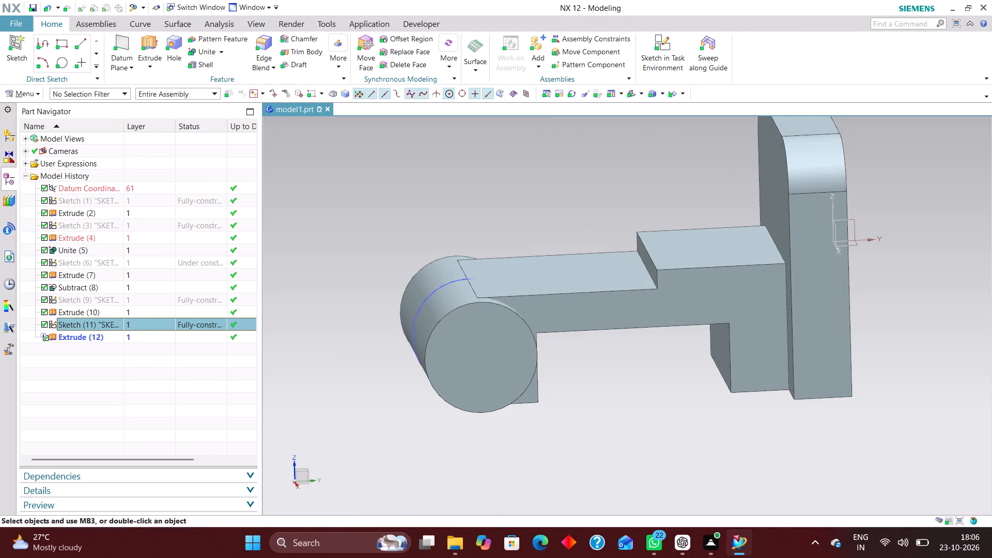
{"action": "double_click", "coordinate": [407, 303]}
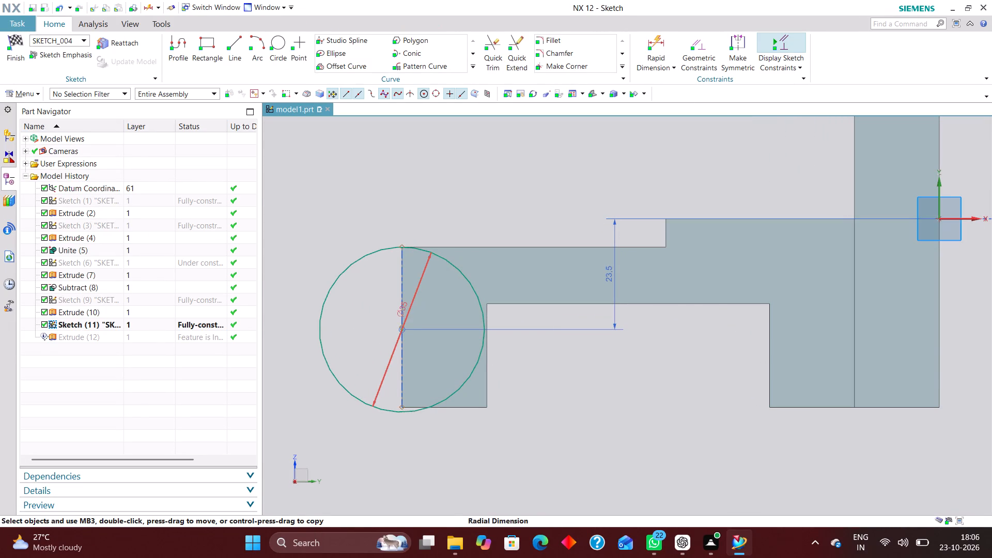
{"action": "type", "text": "30"}
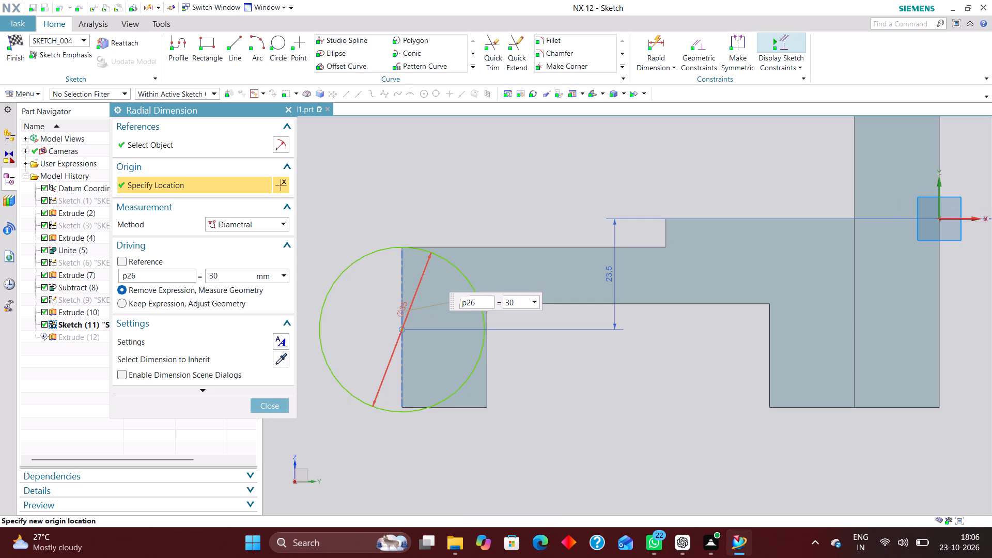
{"action": "key", "text": "Return"}
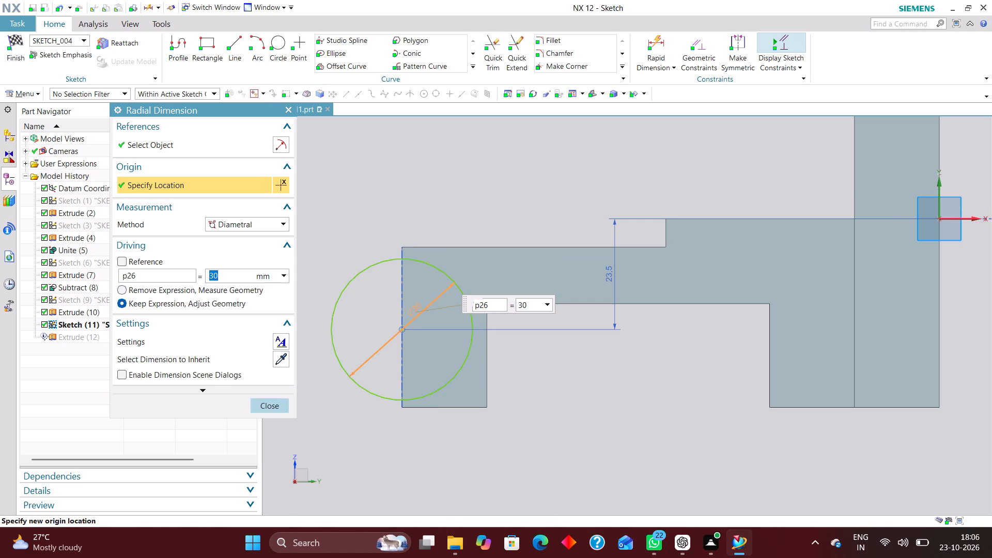
{"action": "left_click", "coordinate": [268, 404]}
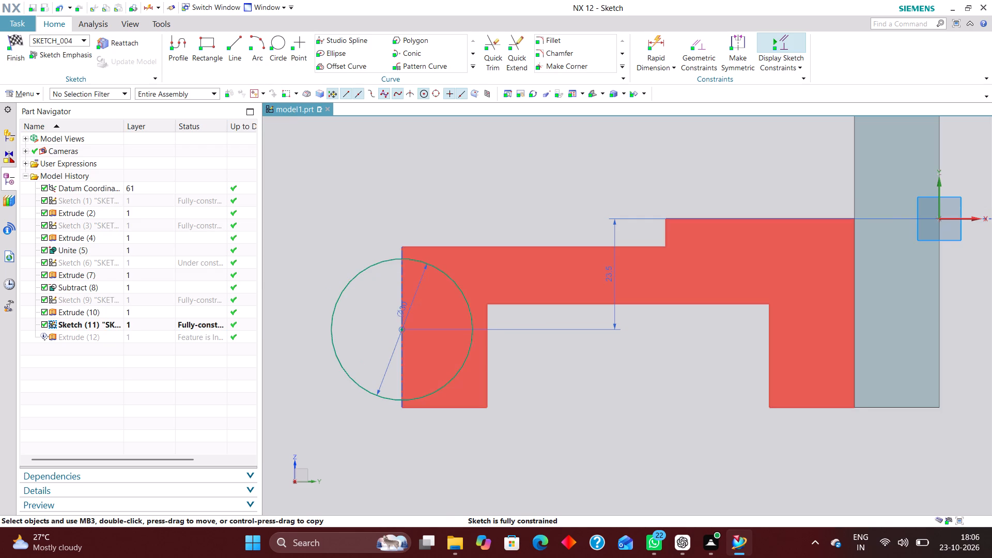
Set the circle centre's vertical offset from the horizontal axis to 21 mm and finish the sketch.
{"action": "double_click", "coordinate": [609, 276]}
{"action": "type", "text": "21"}
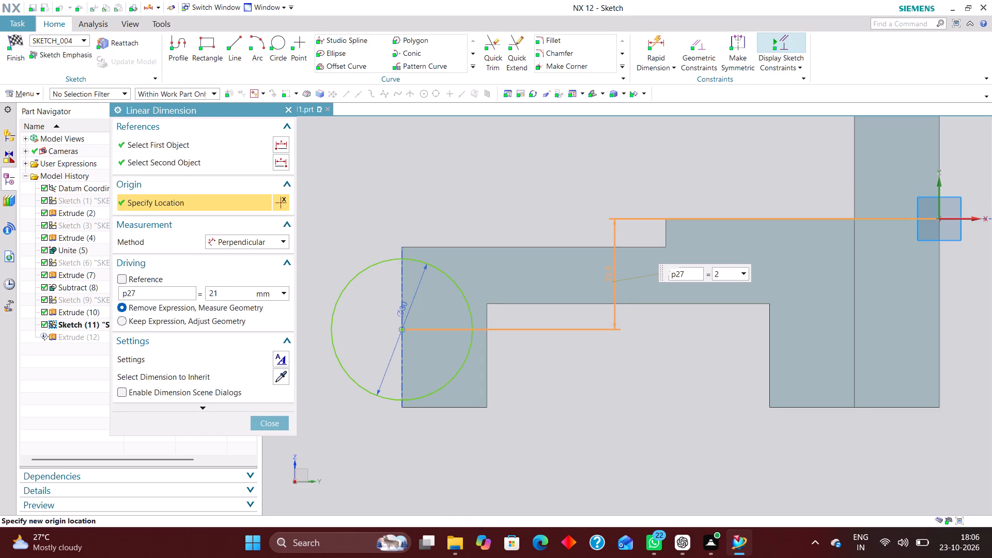
{"action": "key", "text": "Return"}
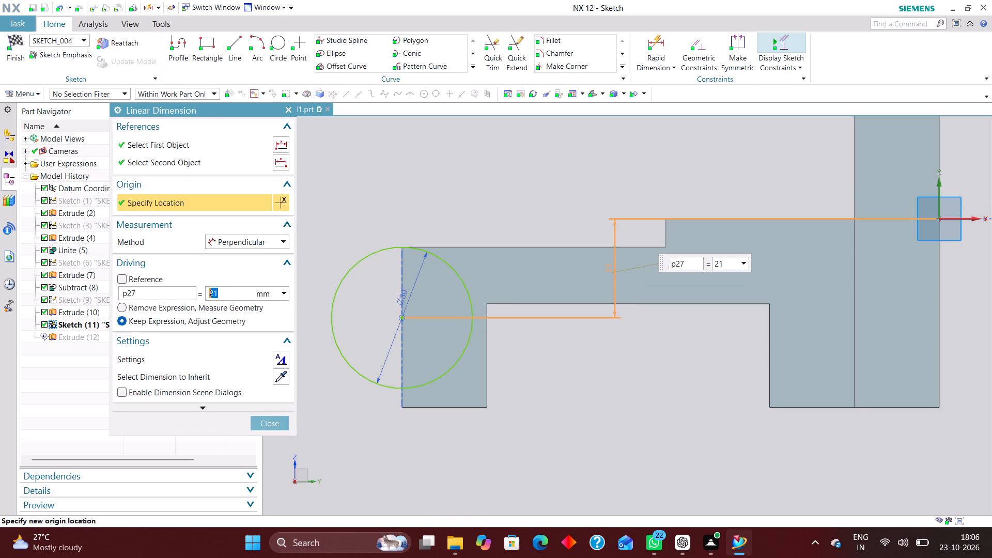
{"action": "left_click", "coordinate": [282, 424]}
{"action": "left_click", "coordinate": [12, 37]}
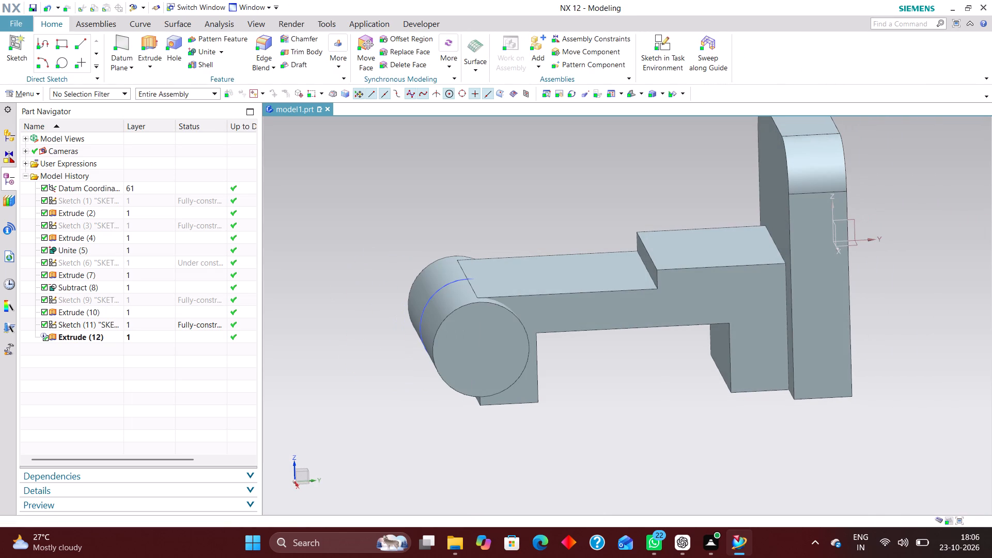
Check the cylinder from isometric and side views, reopen its sketch with rollback and delete the circle's diameter dimension.
{"action": "key", "text": "End"}
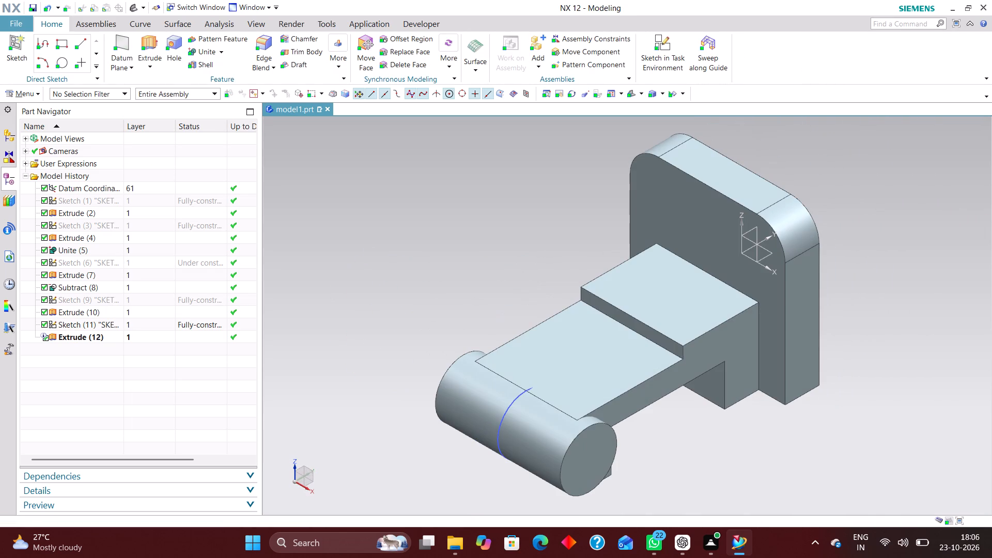
{"action": "scroll", "coordinate": [632, 463], "scroll_direction": "down", "scroll_amount": 2}
{"action": "scroll", "coordinate": [651, 471], "scroll_direction": "up", "scroll_amount": 5}
{"action": "scroll", "coordinate": [619, 410], "scroll_direction": "down", "scroll_amount": 3}
{"action": "middle_click_drag", "start_coordinate": [667, 426], "coordinate": [627, 416]}
{"action": "right_click_drag", "start_coordinate": [645, 420], "coordinate": [592, 429]}
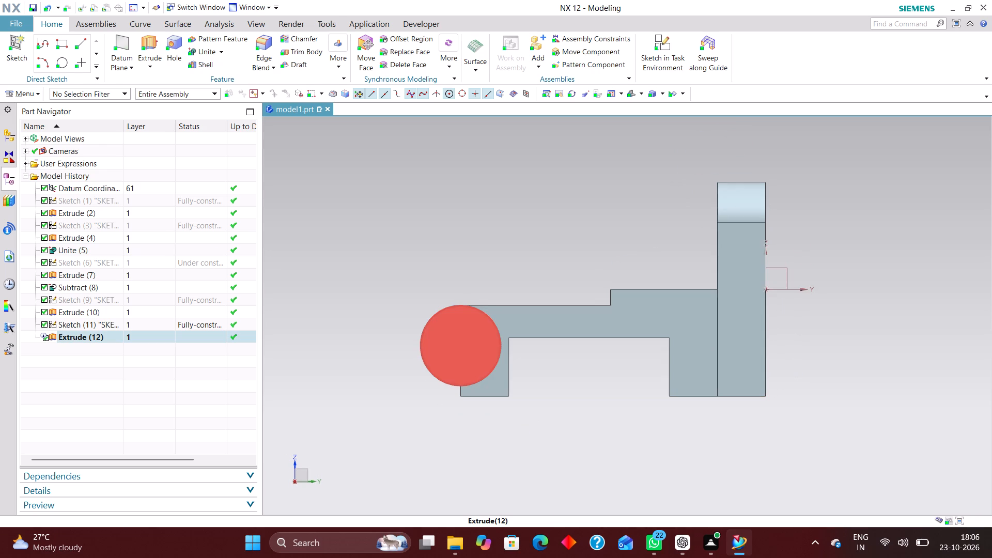
{"action": "left_click", "coordinate": [163, 322]}
{"action": "right_click", "coordinate": [163, 322]}
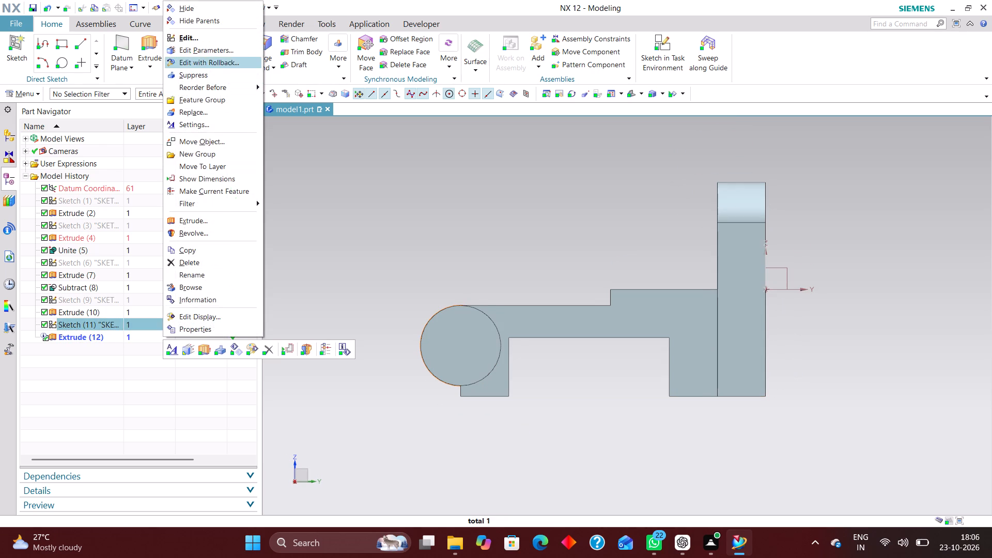
{"action": "left_click", "coordinate": [236, 63]}
{"action": "scroll", "coordinate": [532, 332], "scroll_direction": "down", "scroll_amount": 3}
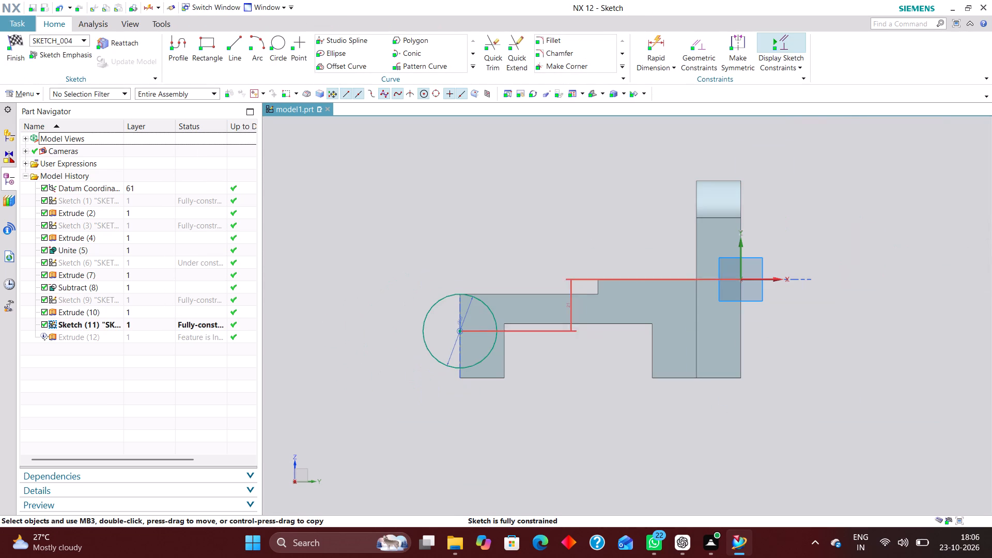
{"action": "scroll", "coordinate": [455, 331], "scroll_direction": "up", "scroll_amount": 7}
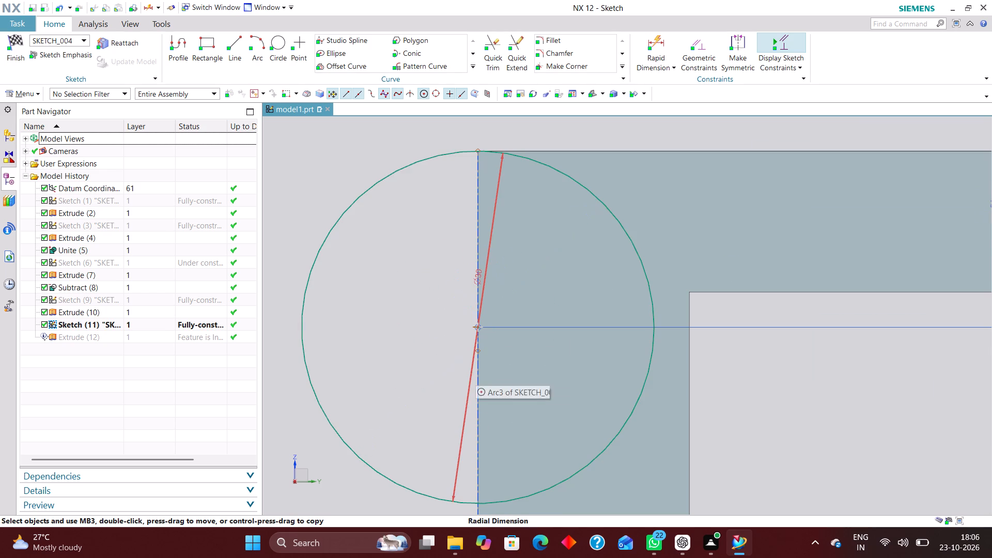
{"action": "right_click_drag", "start_coordinate": [475, 372], "coordinate": [427, 375]}
{"action": "right_click_drag", "start_coordinate": [479, 364], "coordinate": [385, 363]}
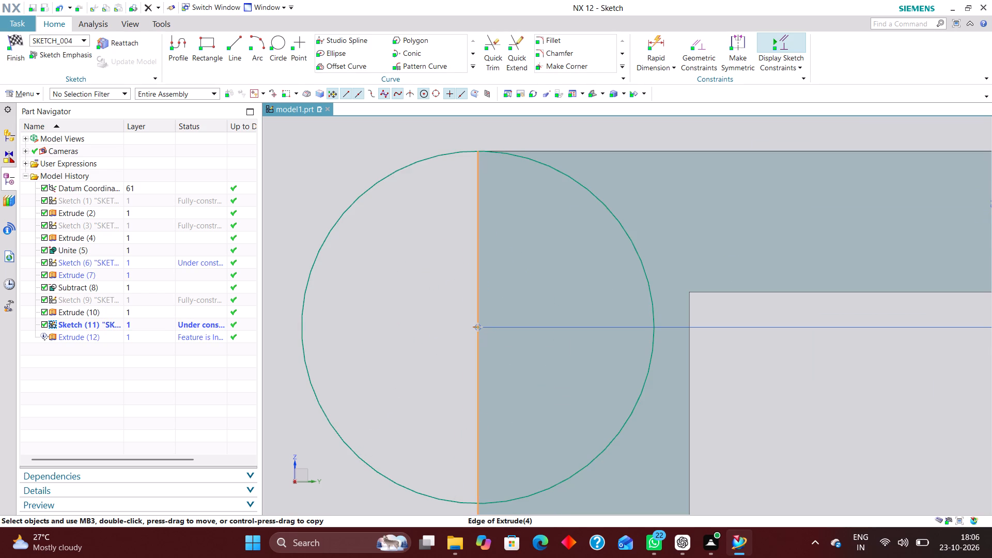
Add a horizontal dimension between the circle's centre and the sketch's vertical axis.
{"action": "scroll", "coordinate": [451, 331], "scroll_direction": "down", "scroll_amount": 4}
{"action": "left_click", "coordinate": [656, 40]}
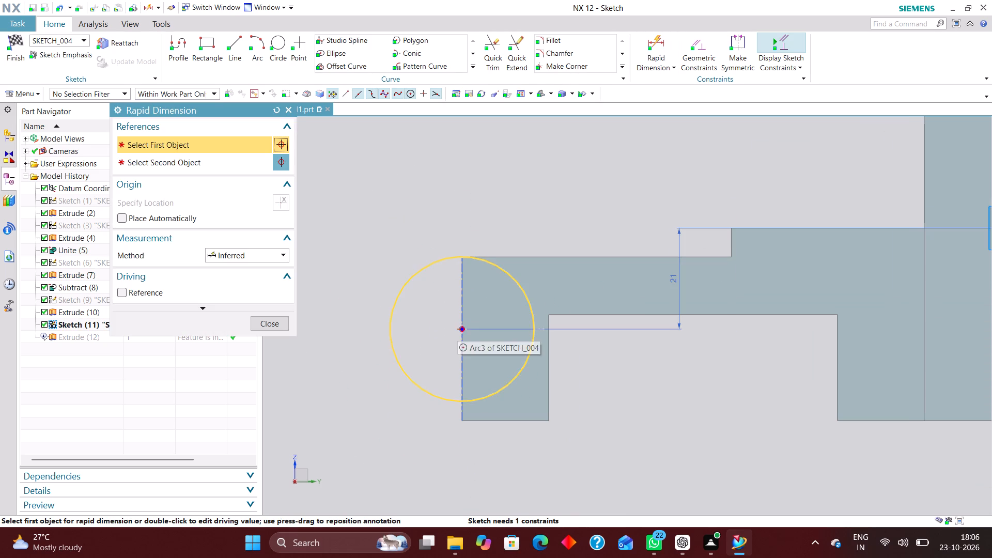
{"action": "left_click", "coordinate": [457, 328]}
{"action": "scroll", "coordinate": [378, 328], "scroll_direction": "down", "scroll_amount": 4}
{"action": "left_click", "coordinate": [640, 273]}
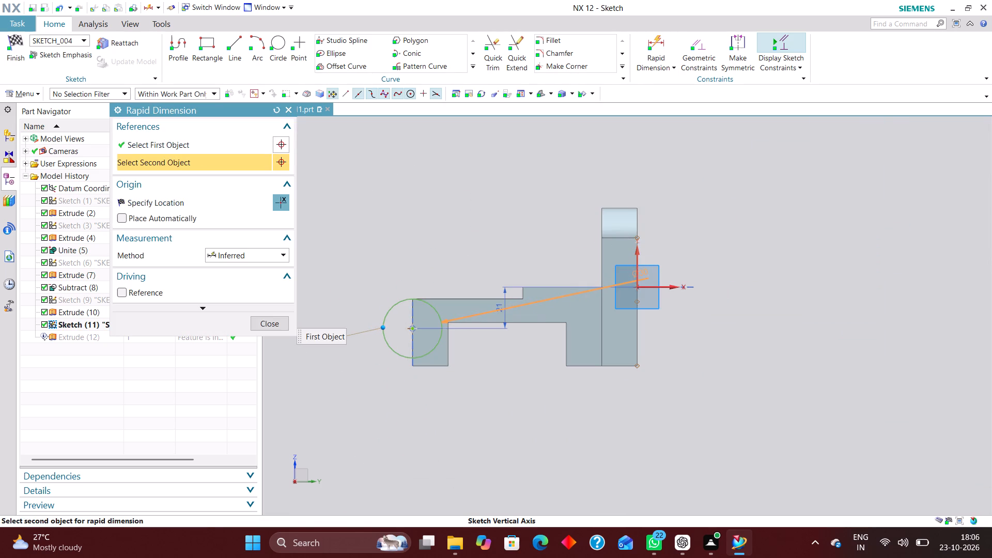
{"action": "left_click", "coordinate": [537, 422]}
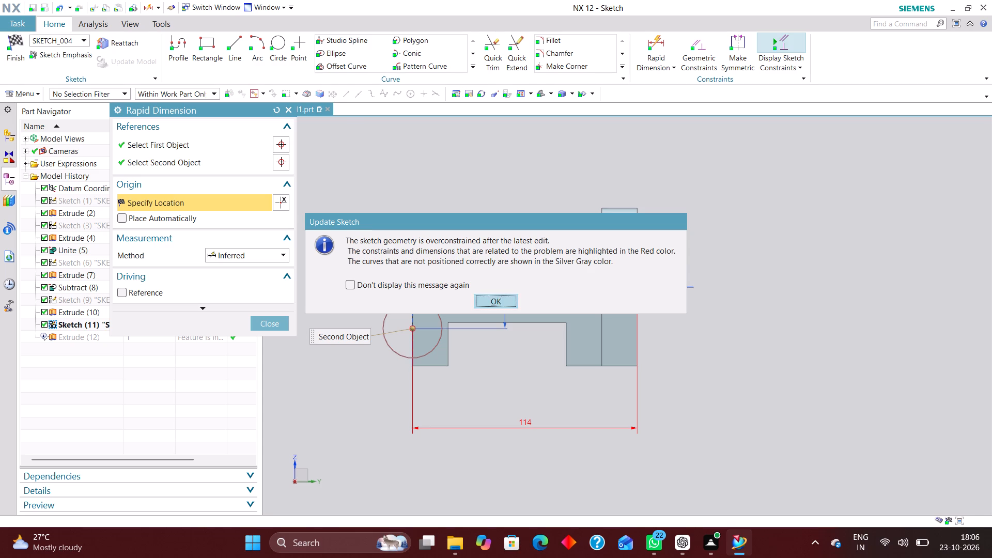
{"action": "left_click", "coordinate": [499, 305]}
{"action": "scroll", "coordinate": [412, 328], "scroll_direction": "up", "scroll_amount": 7}
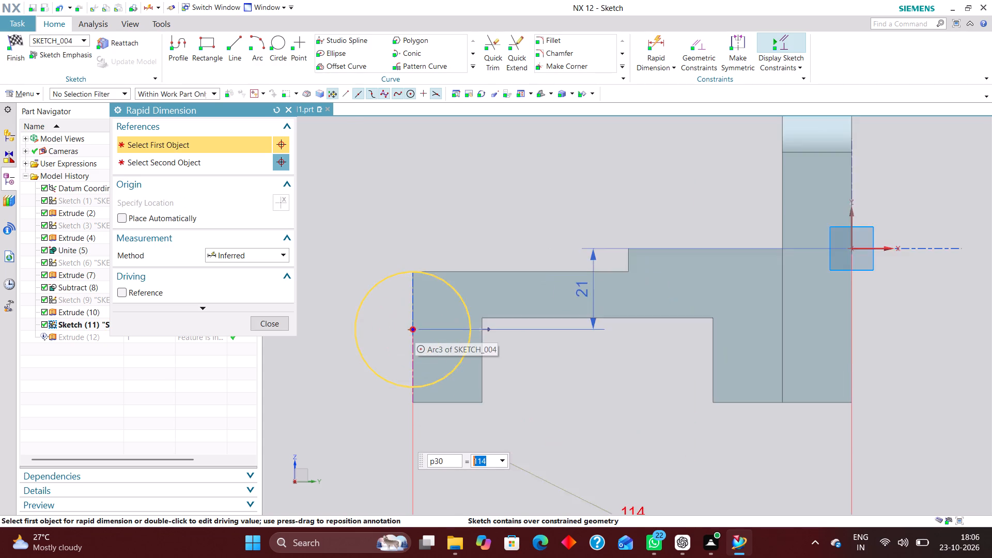
{"action": "scroll", "coordinate": [412, 328], "scroll_direction": "up", "scroll_amount": 7}
{"action": "right_click", "coordinate": [412, 329]}
{"action": "left_click", "coordinate": [270, 320]}
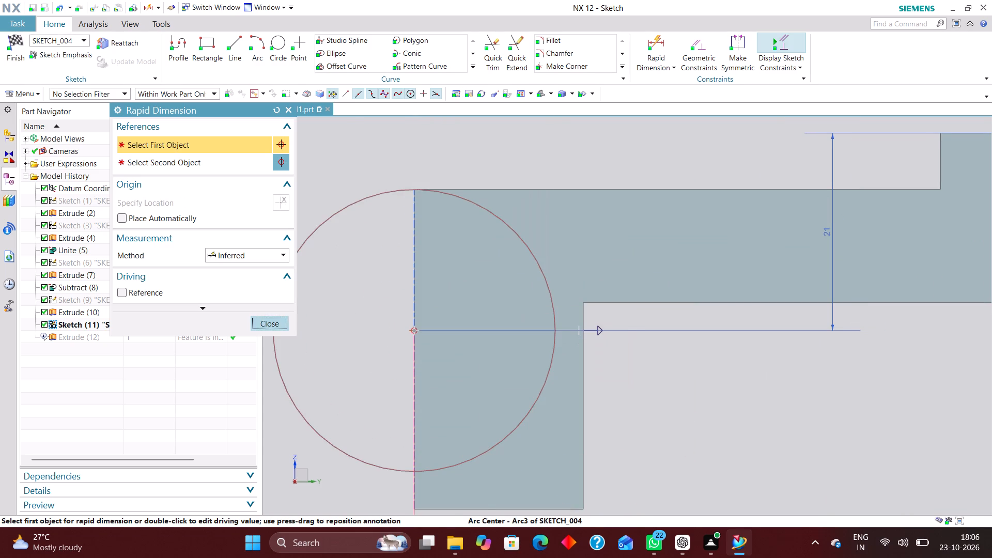
{"action": "left_click", "coordinate": [279, 327]}
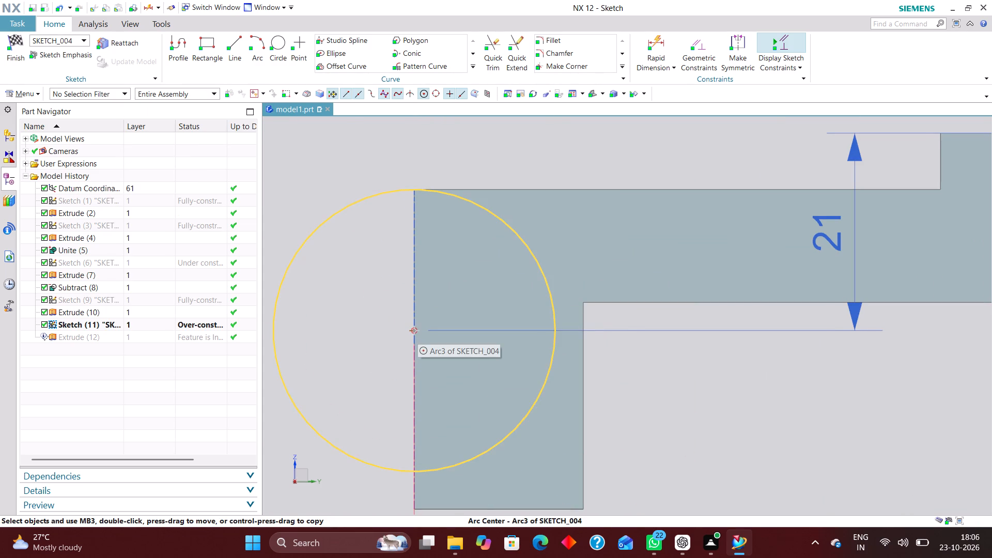
Delete the point-on-curve constraint that ties the circle's centre to the arm's end edge.
{"action": "right_click", "coordinate": [413, 331]}
{"action": "left_click", "coordinate": [422, 336]}
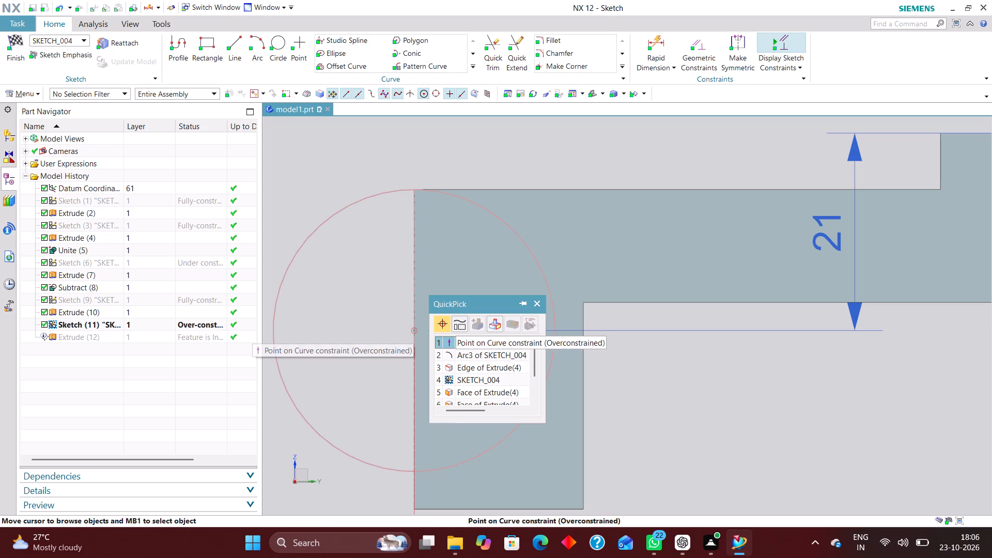
{"action": "left_click", "coordinate": [464, 344]}
{"action": "left_click", "coordinate": [484, 329]}
Set the circle centre's horizontal distance from the vertical axis to 125 mm and finish the sketch.
{"action": "scroll", "coordinate": [456, 290], "scroll_direction": "down", "scroll_amount": 8}
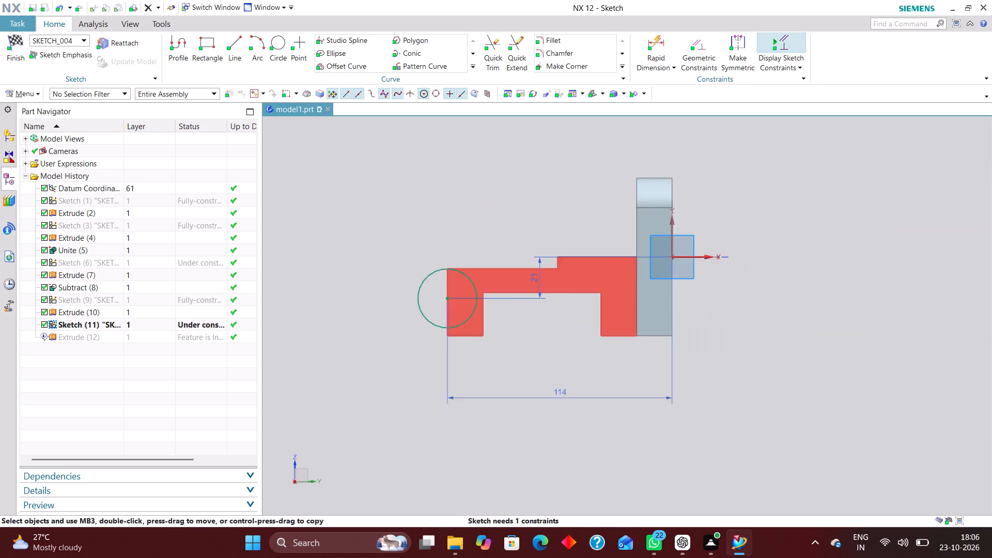
{"action": "scroll", "coordinate": [495, 353], "scroll_direction": "up", "scroll_amount": 3}
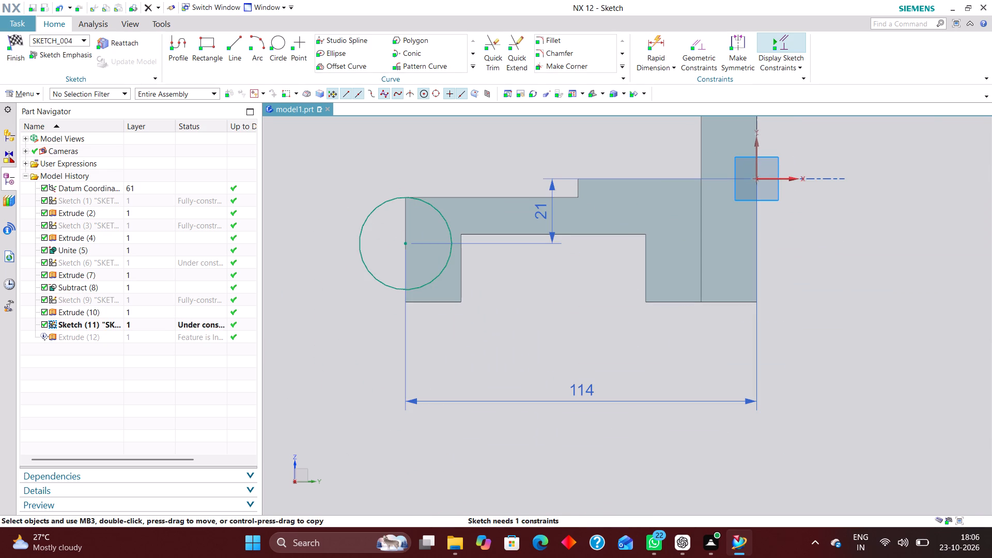
{"action": "double_click", "coordinate": [583, 393]}
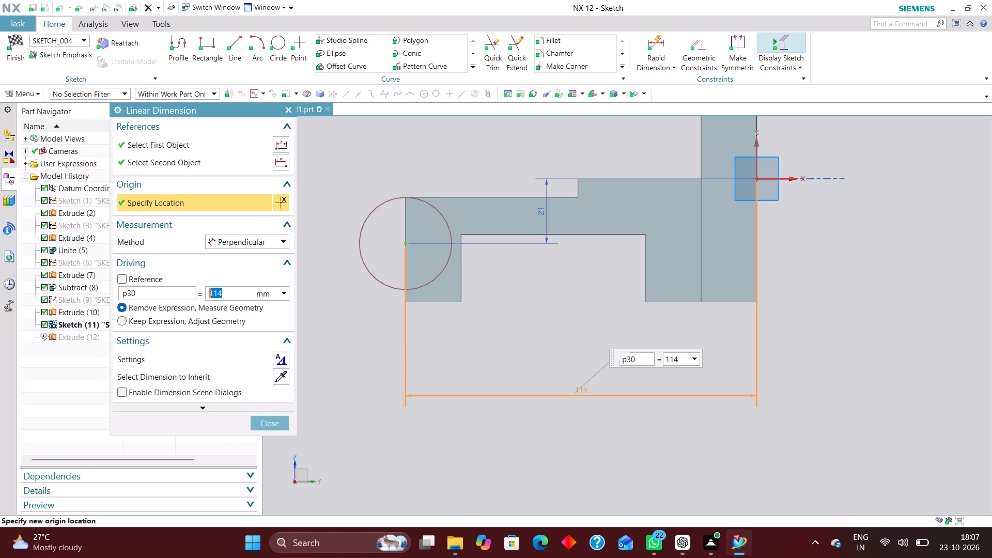
{"action": "type", "text": "12"}
{"action": "key", "text": "5"}
{"action": "key", "text": "Return"}
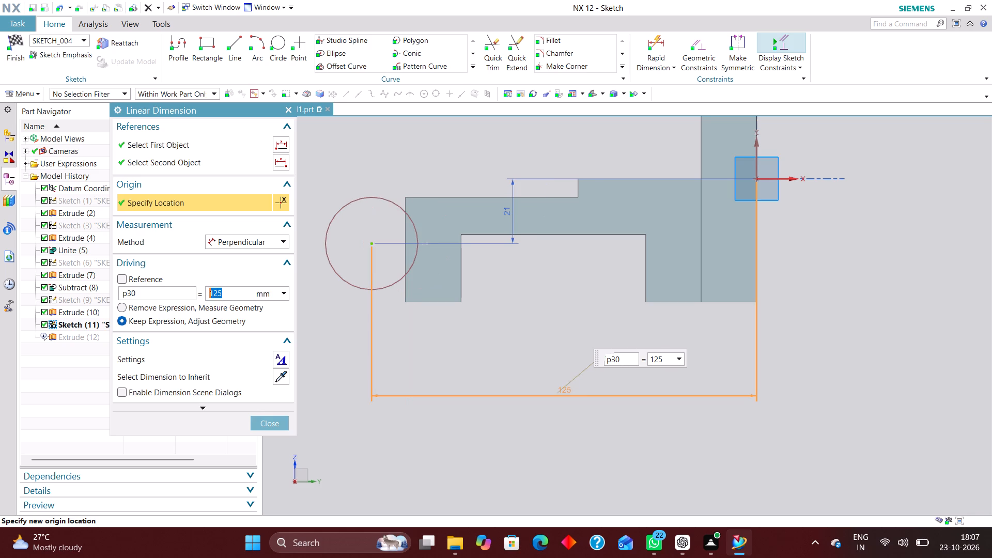
{"action": "left_click", "coordinate": [274, 424]}
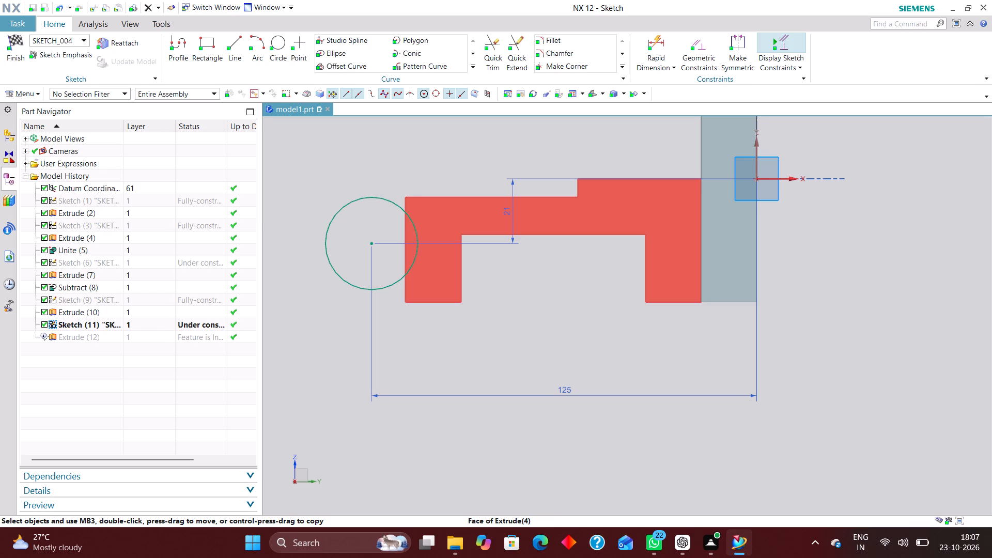
{"action": "left_click", "coordinate": [9, 47]}
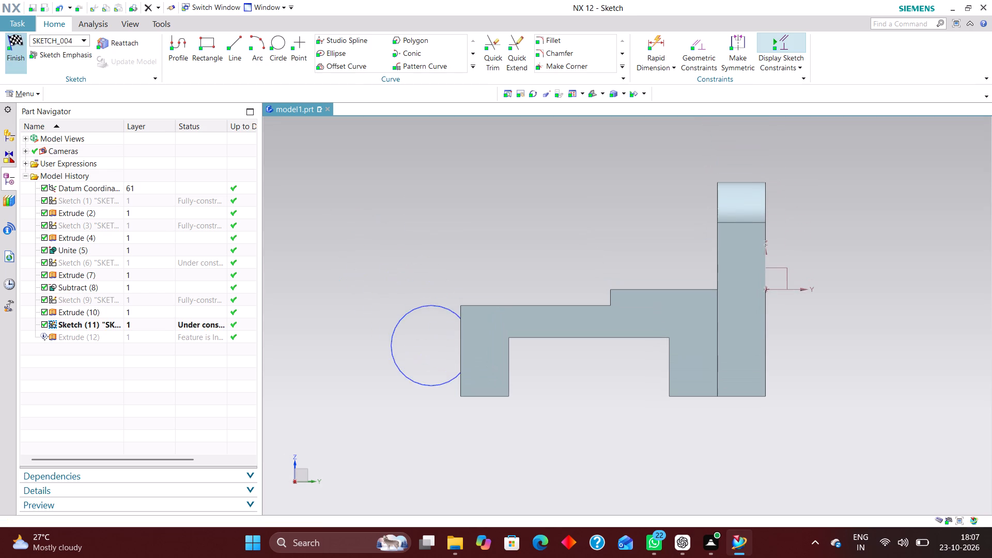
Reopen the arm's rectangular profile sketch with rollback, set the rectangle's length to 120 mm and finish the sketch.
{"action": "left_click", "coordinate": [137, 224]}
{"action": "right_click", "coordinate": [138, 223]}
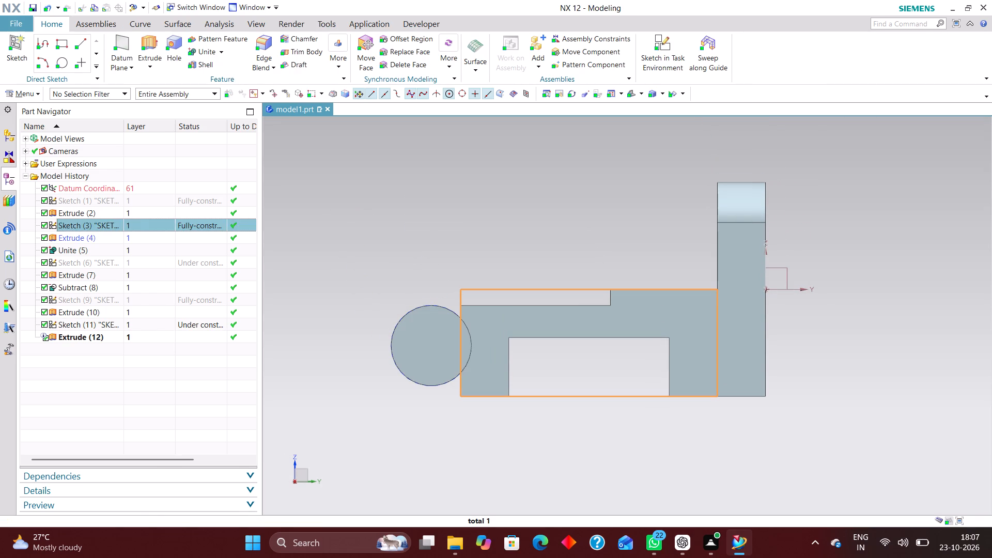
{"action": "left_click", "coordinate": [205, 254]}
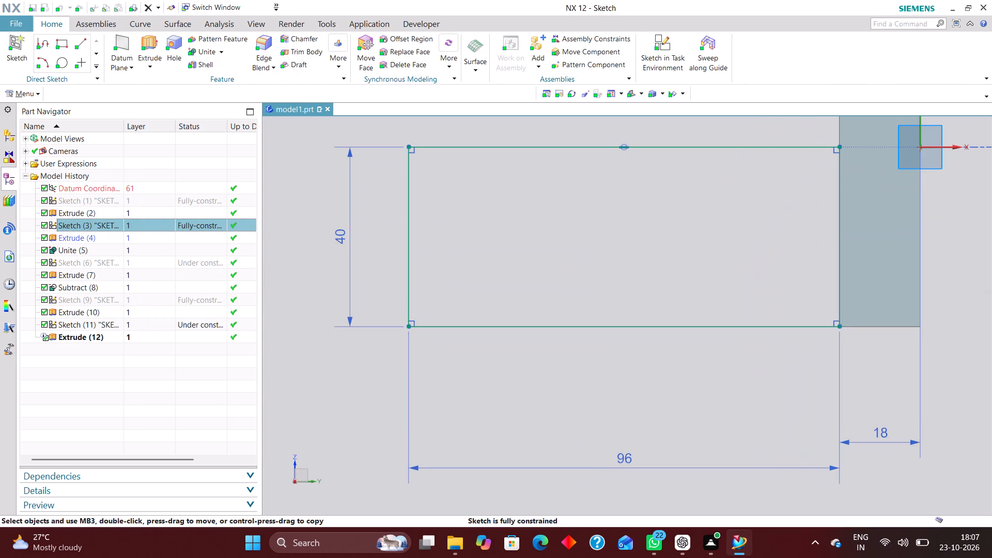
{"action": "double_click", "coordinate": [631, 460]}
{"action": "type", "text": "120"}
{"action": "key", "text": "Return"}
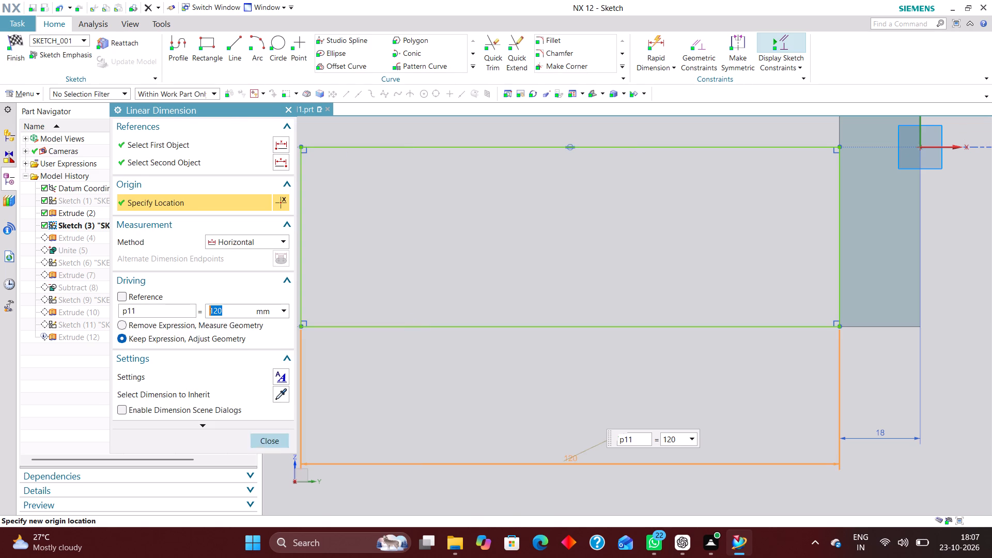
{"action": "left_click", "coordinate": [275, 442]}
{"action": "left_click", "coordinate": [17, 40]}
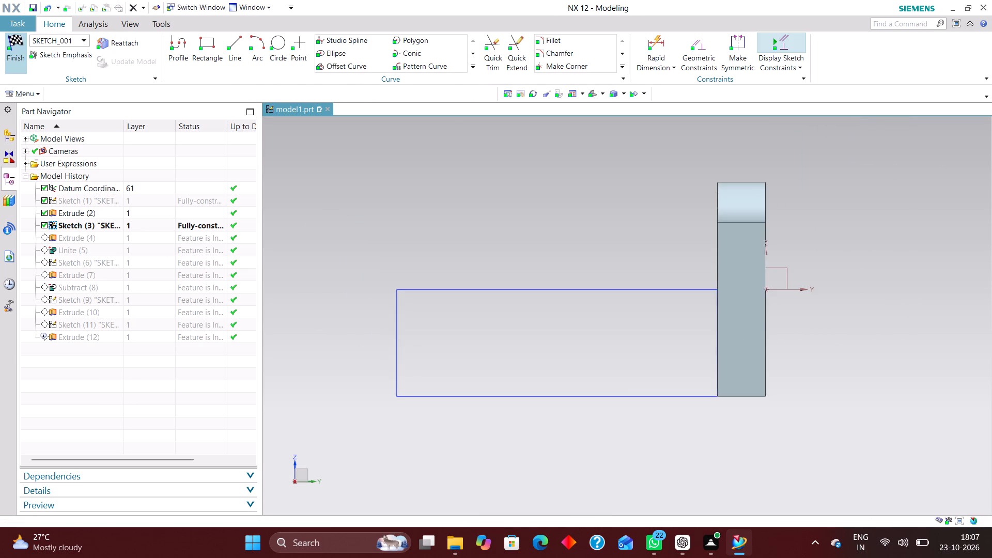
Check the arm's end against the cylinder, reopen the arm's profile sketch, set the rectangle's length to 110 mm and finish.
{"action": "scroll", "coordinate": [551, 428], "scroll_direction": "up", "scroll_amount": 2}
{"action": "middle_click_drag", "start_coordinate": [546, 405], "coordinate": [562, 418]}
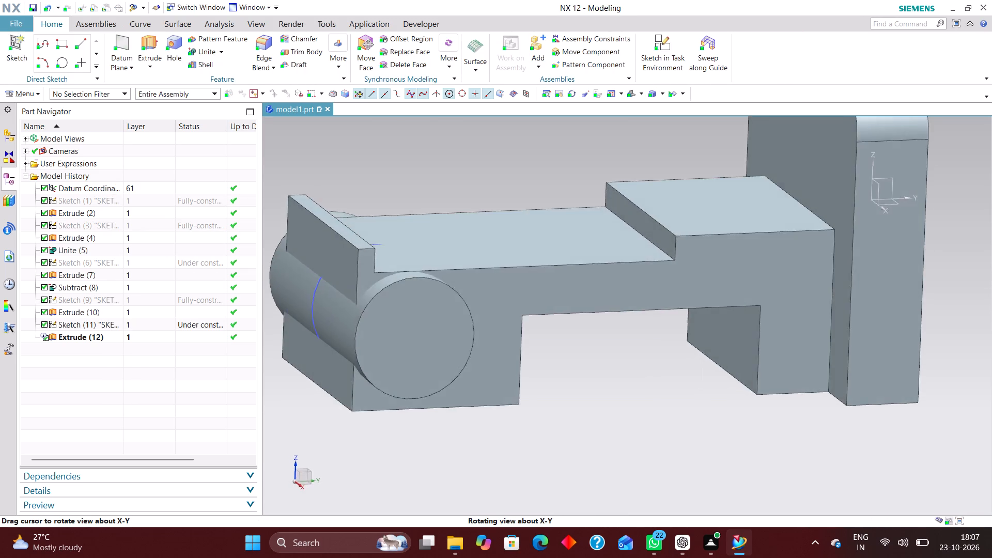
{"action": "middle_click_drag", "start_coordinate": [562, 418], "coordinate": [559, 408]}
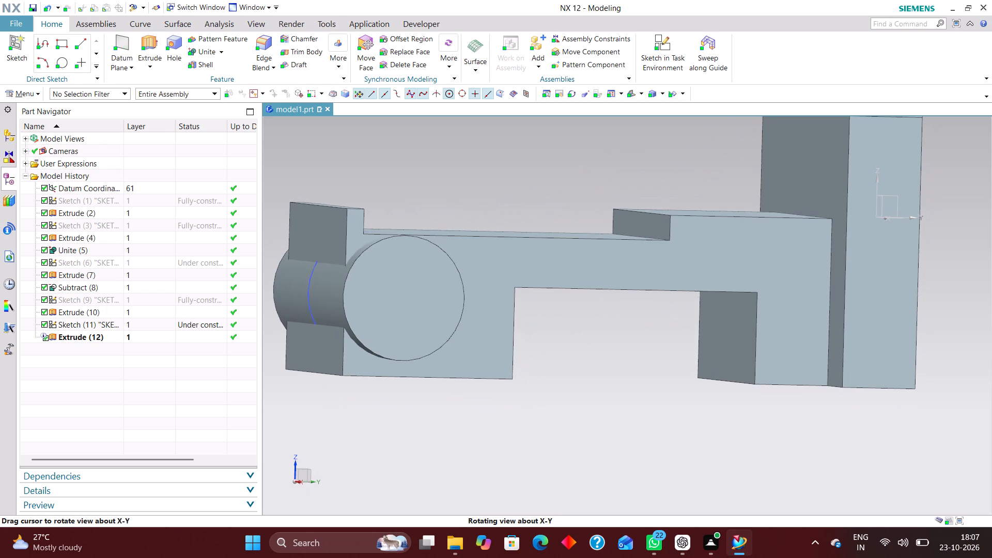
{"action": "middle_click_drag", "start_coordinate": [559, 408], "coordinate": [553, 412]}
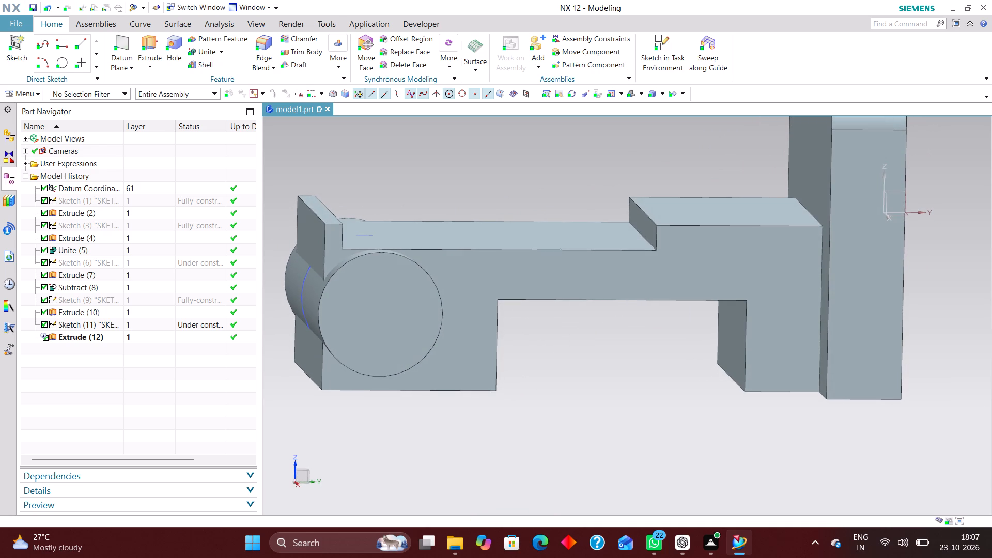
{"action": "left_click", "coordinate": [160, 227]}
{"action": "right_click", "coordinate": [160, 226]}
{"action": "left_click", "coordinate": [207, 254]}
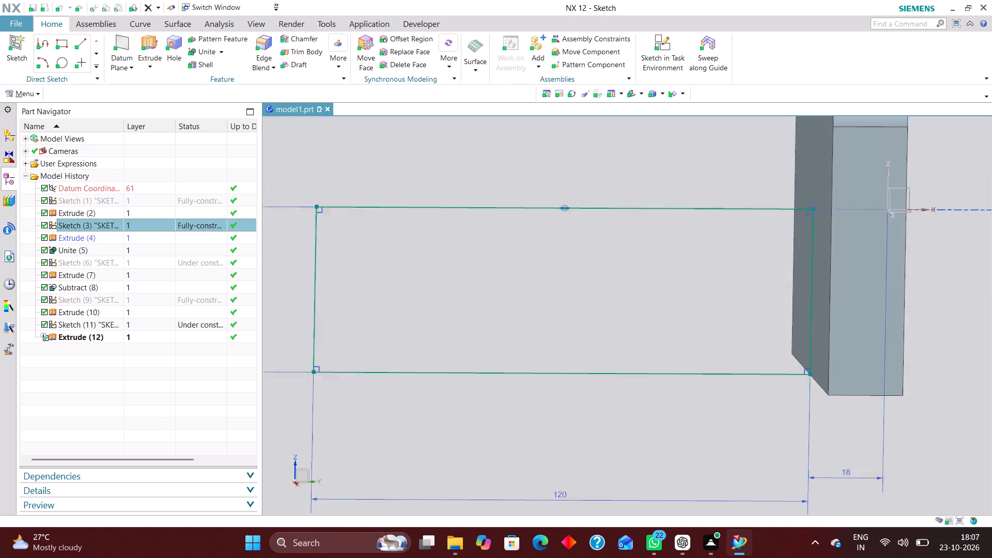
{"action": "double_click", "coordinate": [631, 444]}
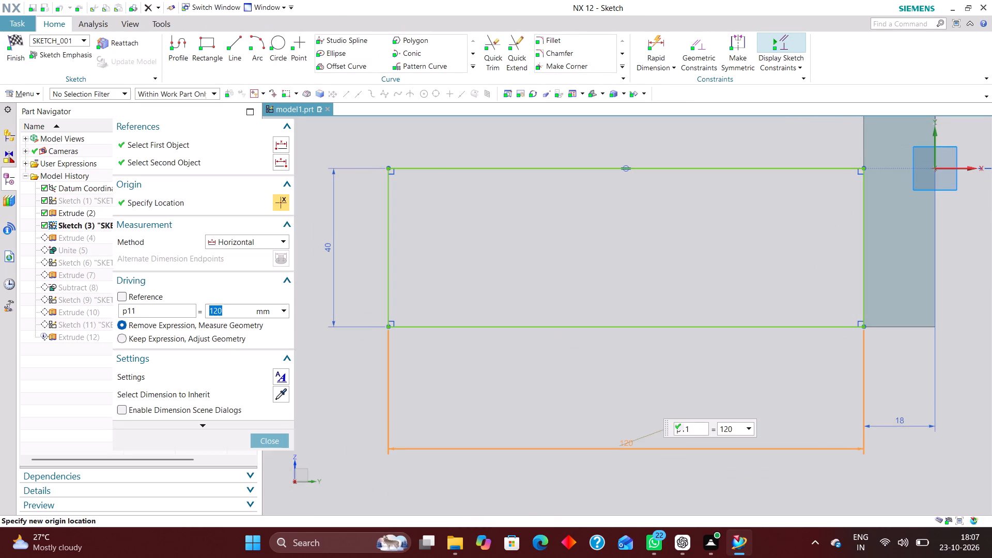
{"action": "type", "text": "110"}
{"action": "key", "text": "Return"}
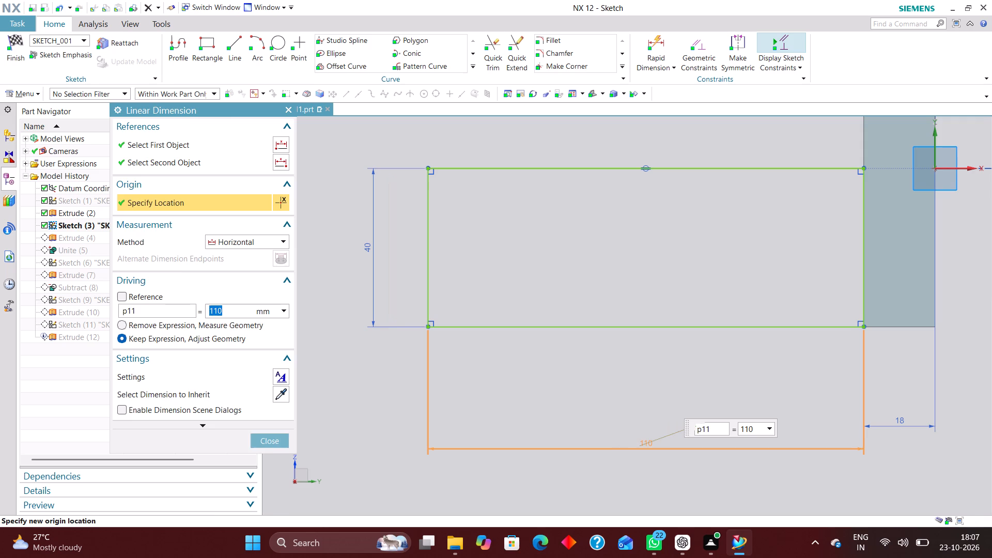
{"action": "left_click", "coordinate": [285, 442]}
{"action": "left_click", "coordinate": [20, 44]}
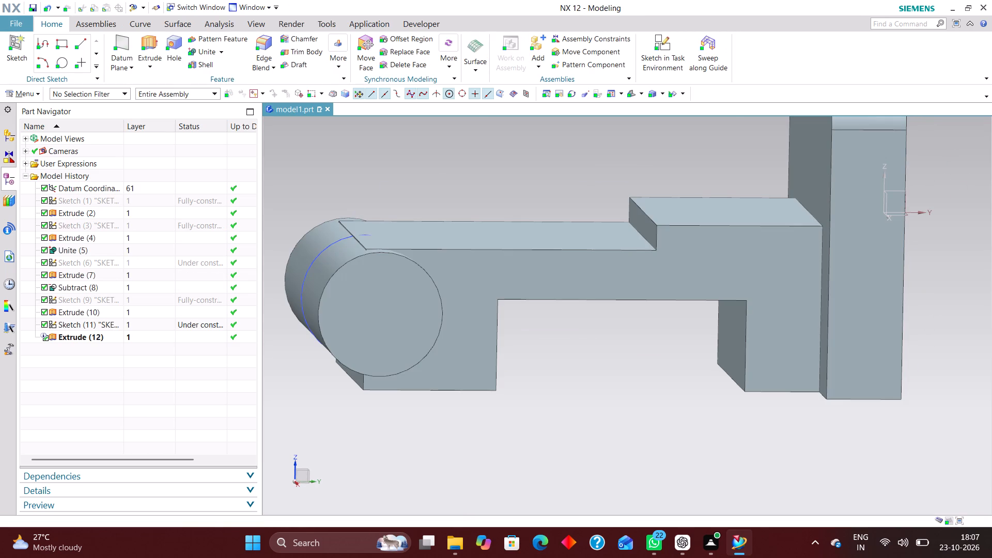
Reopen the arm's profile sketch with rollback, set the rectangle's length to 108 mm, finish it and view the model isometrically.
{"action": "left_click", "coordinate": [157, 226]}
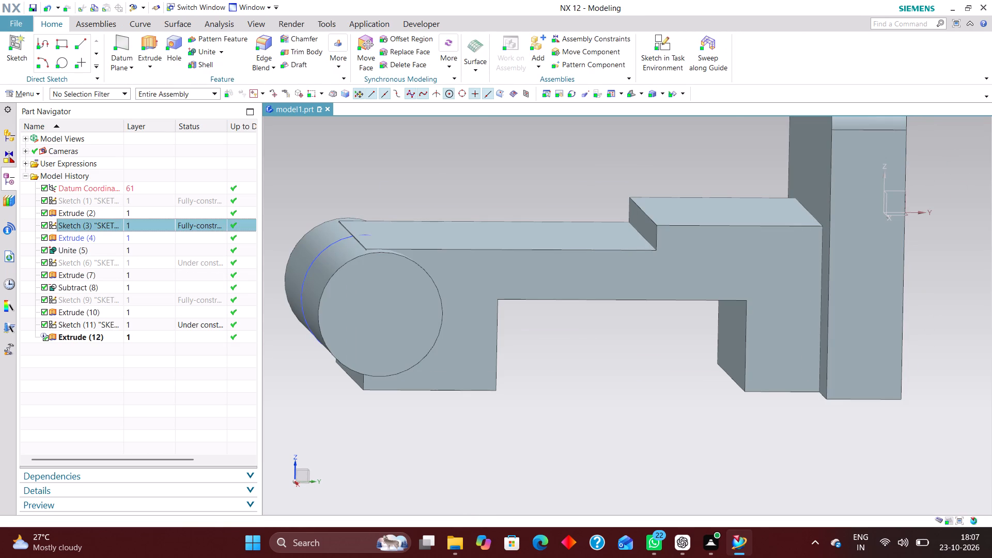
{"action": "right_click", "coordinate": [157, 226]}
{"action": "left_click", "coordinate": [207, 249]}
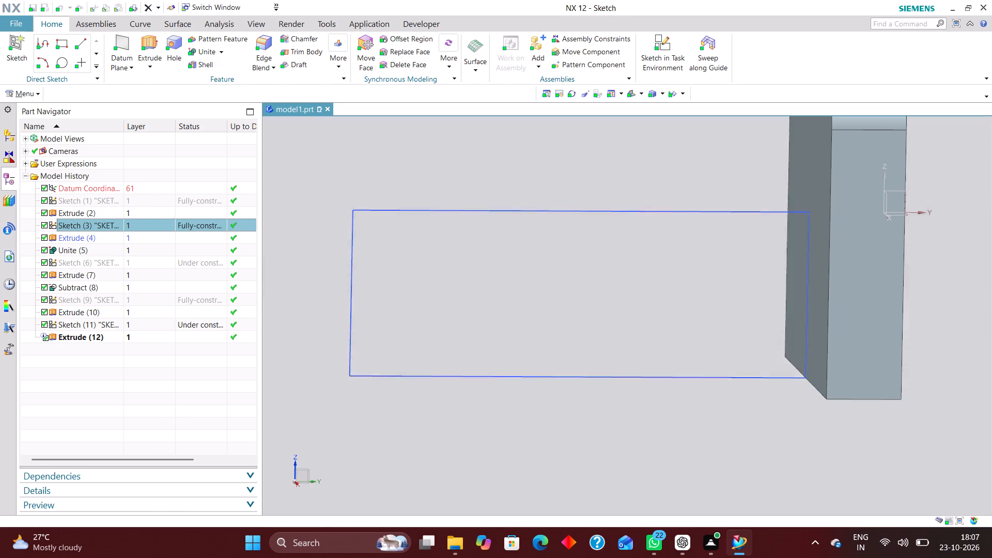
{"action": "double_click", "coordinate": [619, 452]}
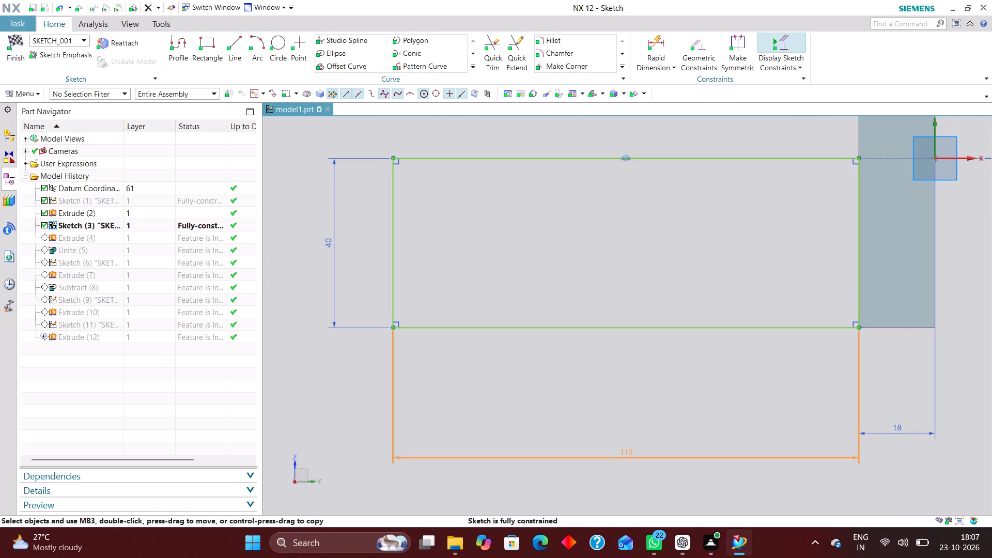
{"action": "type", "text": "108"}
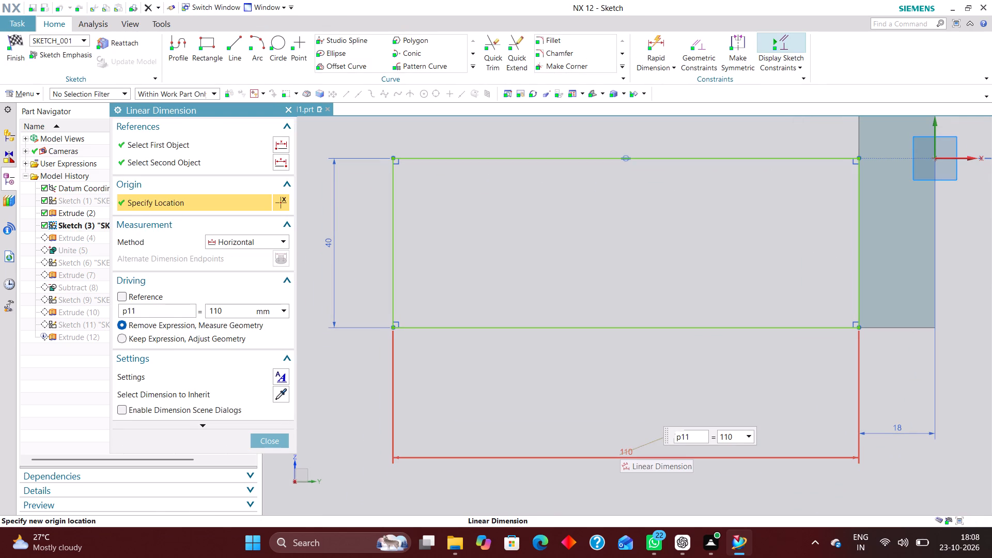
{"action": "left_click", "coordinate": [738, 438]}
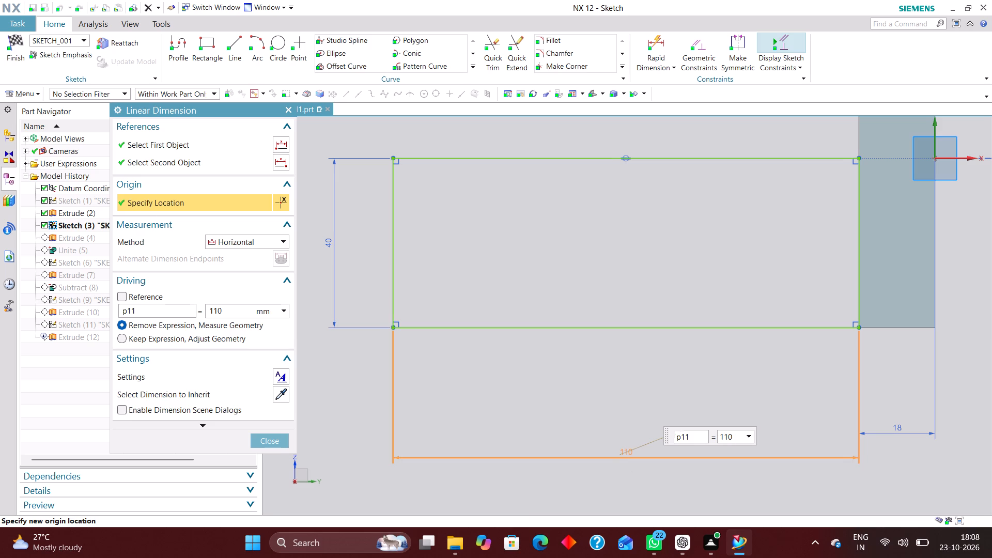
{"action": "key", "text": "BackSpace"}
{"action": "key", "text": "BackSpace"}
{"action": "key", "text": "BackSpace"}
{"action": "type", "text": "108"}
{"action": "key", "text": "Return"}
{"action": "left_click", "coordinate": [261, 445]}
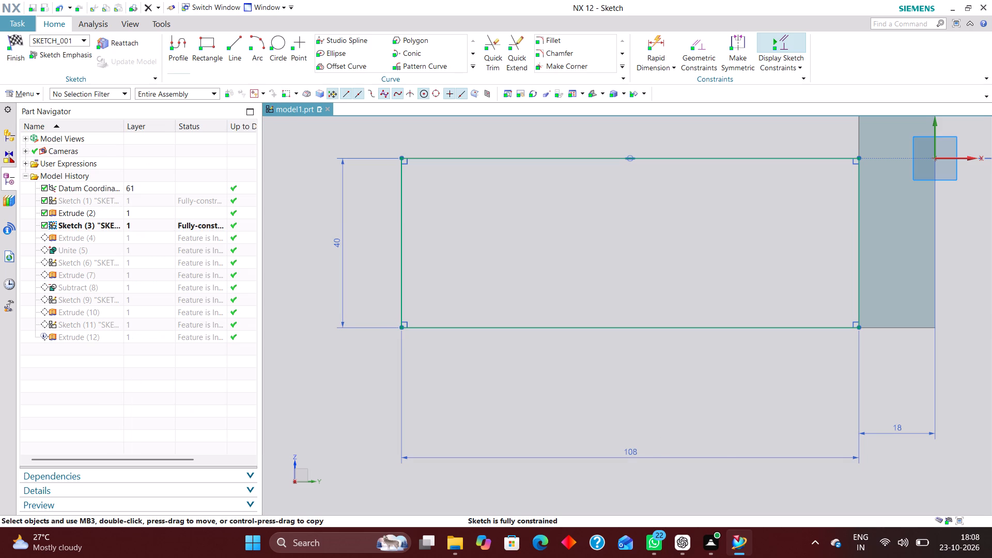
{"action": "left_click", "coordinate": [17, 37]}
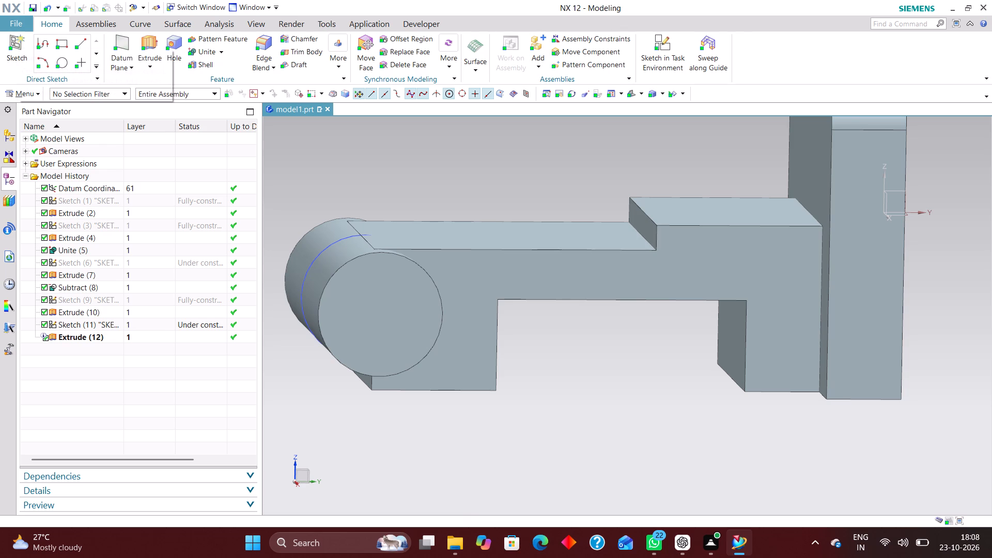
{"action": "key", "text": "End"}
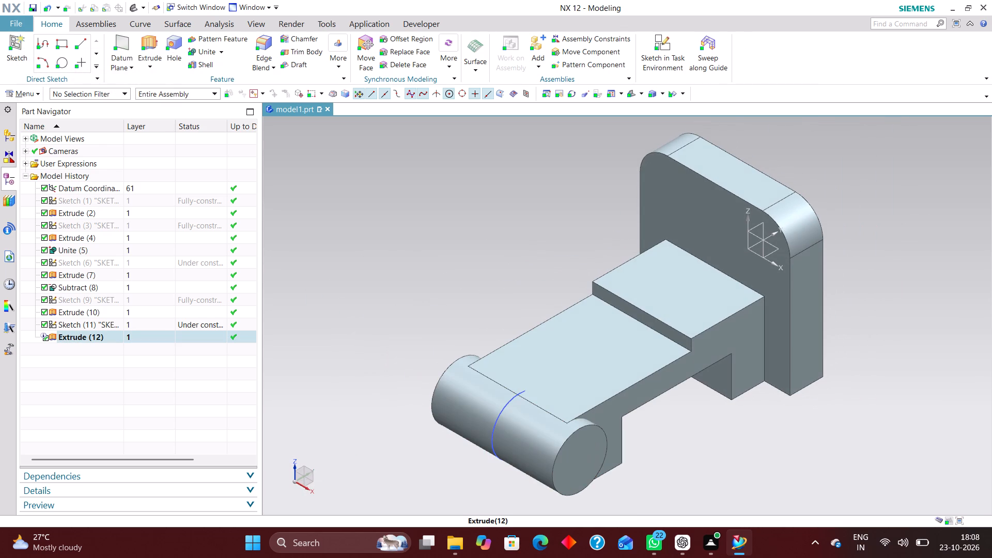
{"action": "scroll", "coordinate": [605, 494], "scroll_direction": "up", "scroll_amount": 2}
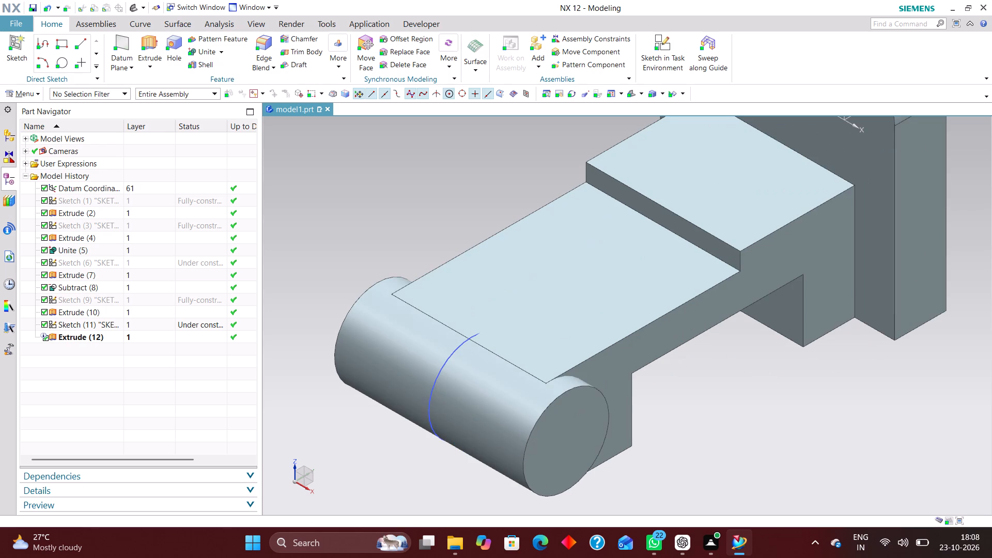
Reopen the cylinder's circle sketch with rollback and add a diametral dimension of 40 mm to the circle.
{"action": "scroll", "coordinate": [541, 452], "scroll_direction": "down", "scroll_amount": 2}
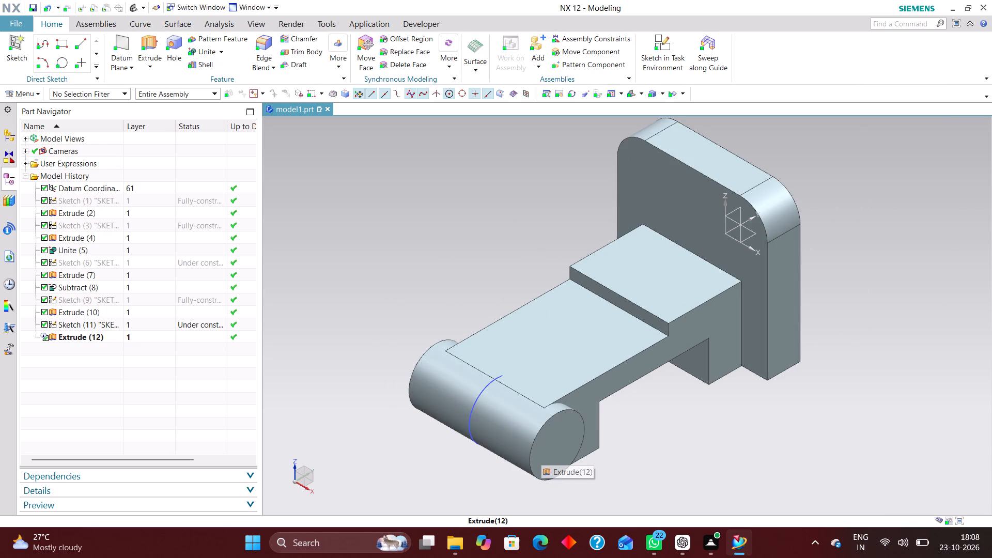
{"action": "middle_click_drag", "start_coordinate": [646, 477], "coordinate": [633, 439]}
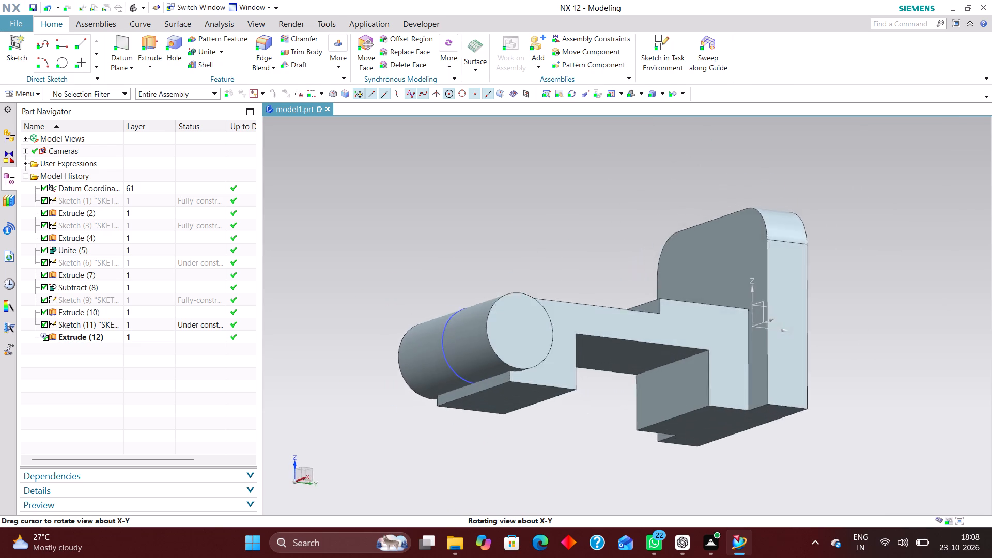
{"action": "middle_click_drag", "start_coordinate": [633, 439], "coordinate": [635, 454]}
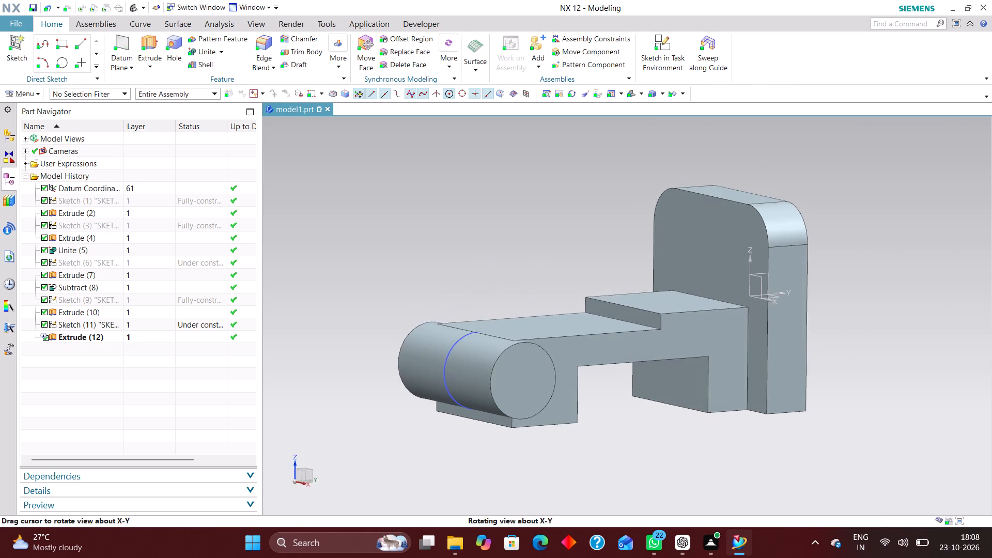
{"action": "middle_click_drag", "start_coordinate": [635, 454], "coordinate": [653, 459]}
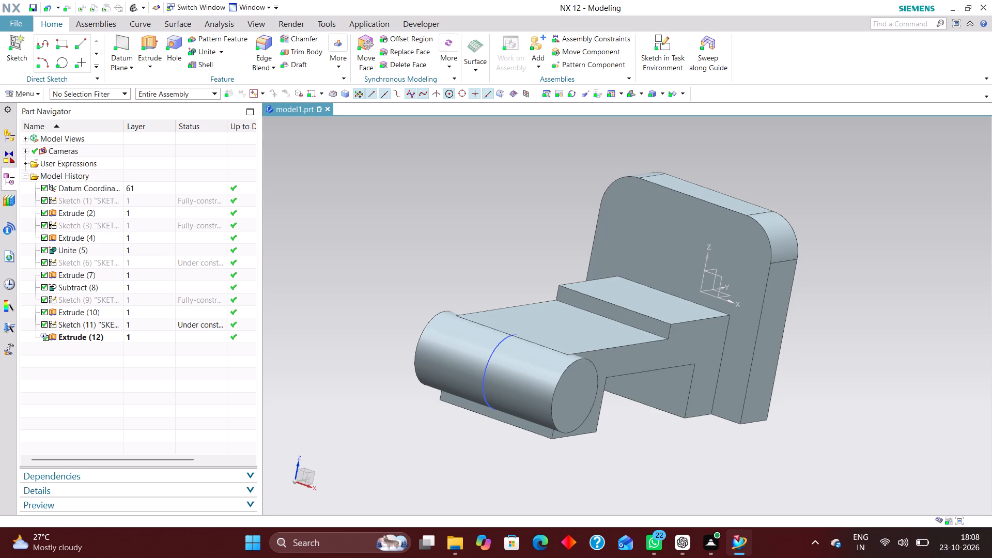
{"action": "left_click", "coordinate": [163, 322]}
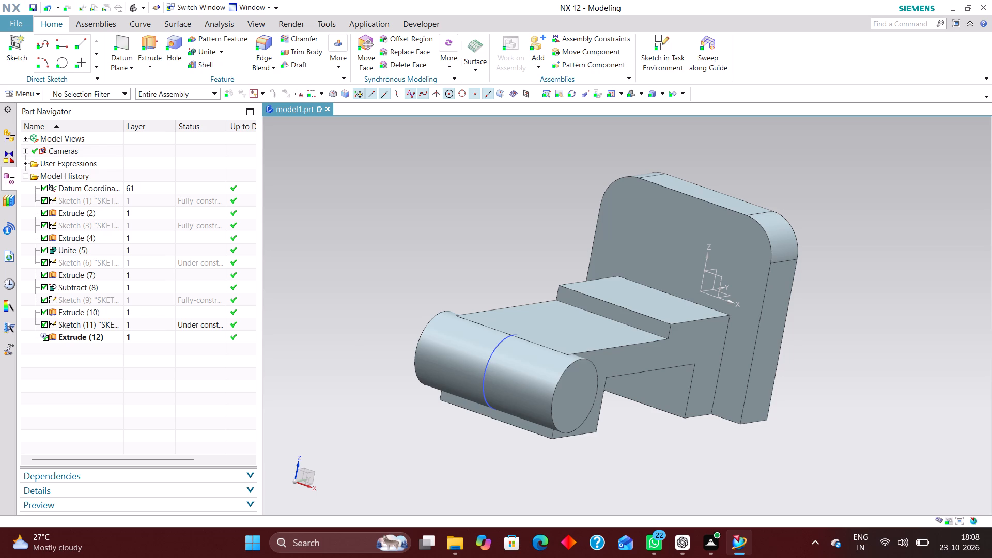
{"action": "right_click", "coordinate": [162, 322]}
{"action": "left_click", "coordinate": [225, 60]}
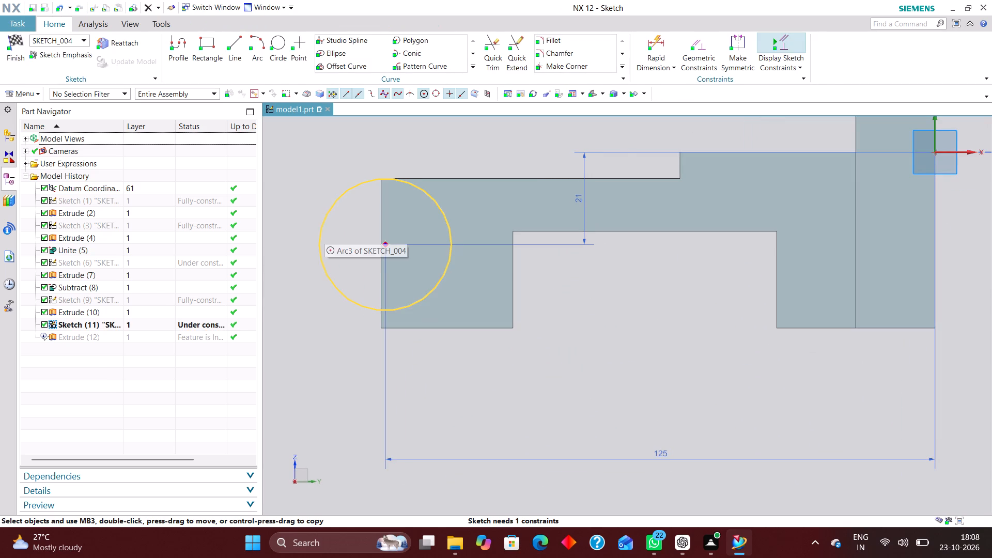
{"action": "left_click", "coordinate": [650, 41]}
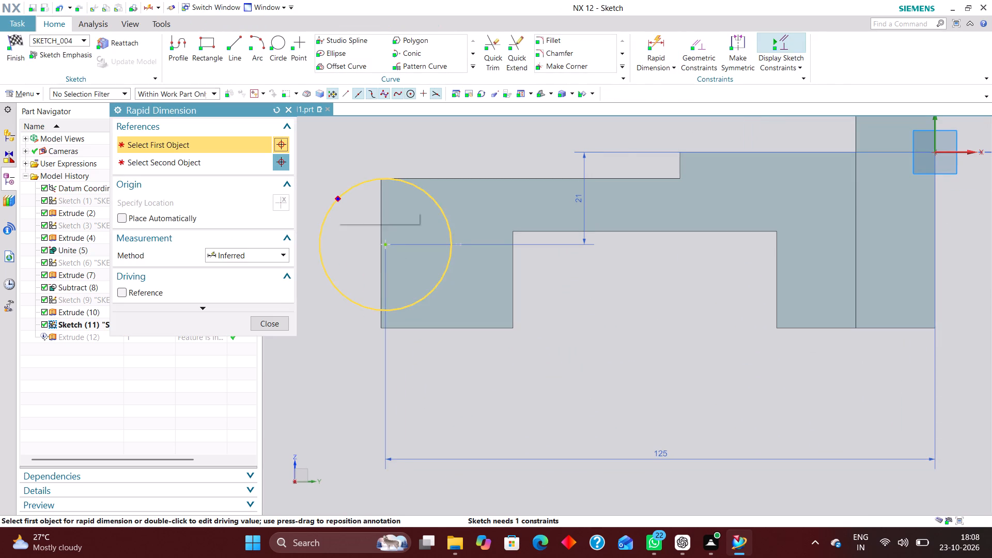
{"action": "left_click", "coordinate": [241, 255]}
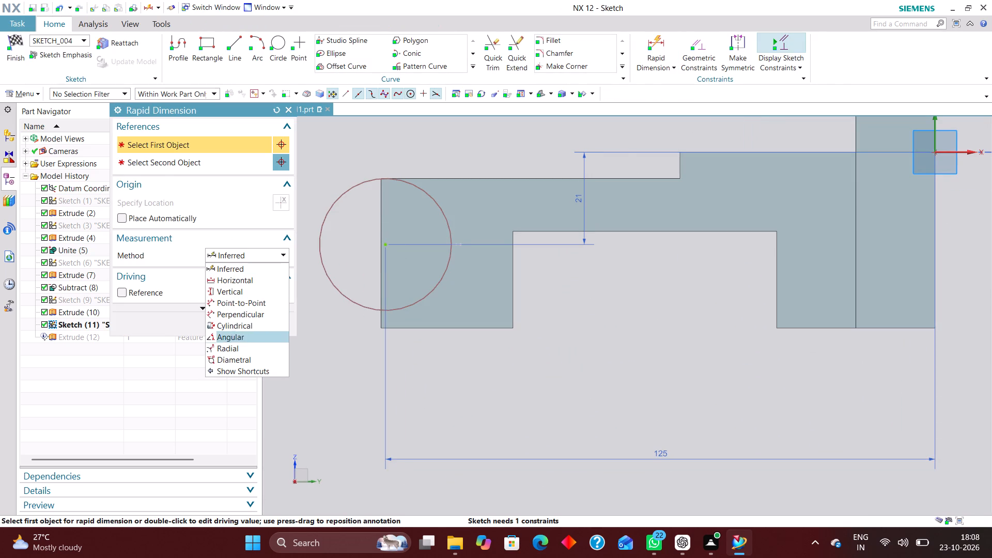
{"action": "left_click", "coordinate": [246, 359]}
{"action": "left_click", "coordinate": [335, 197]}
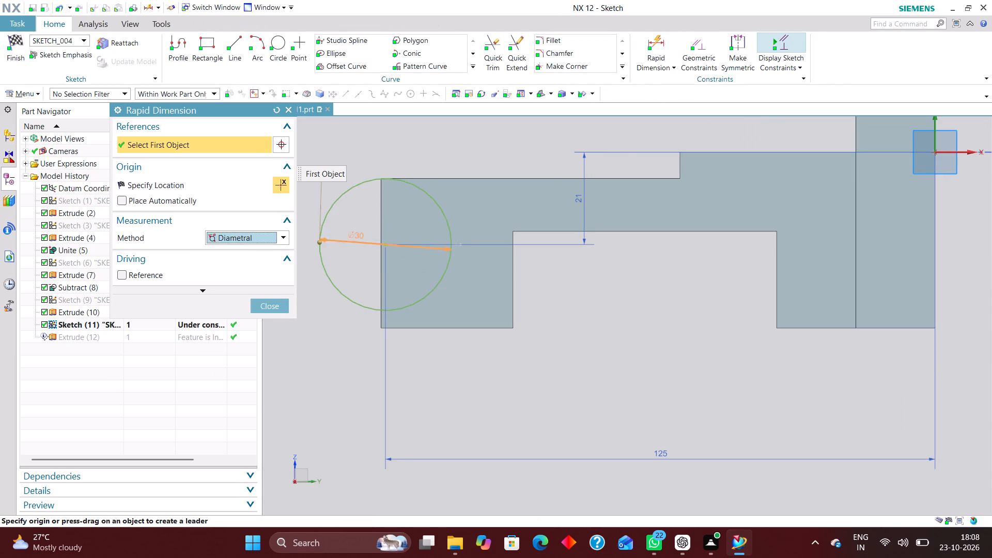
{"action": "left_click", "coordinate": [357, 252]}
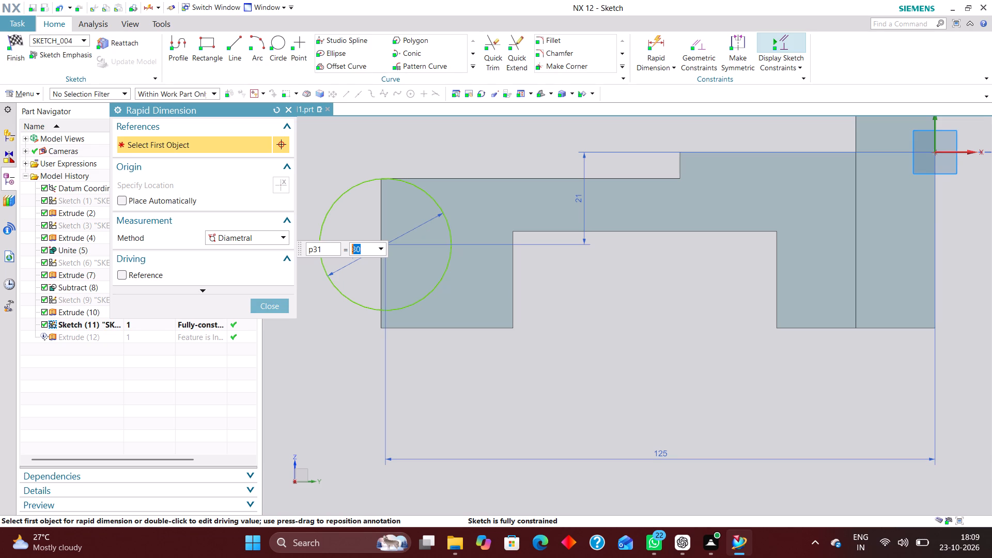
{"action": "type", "text": "40"}
{"action": "key", "text": "Return"}
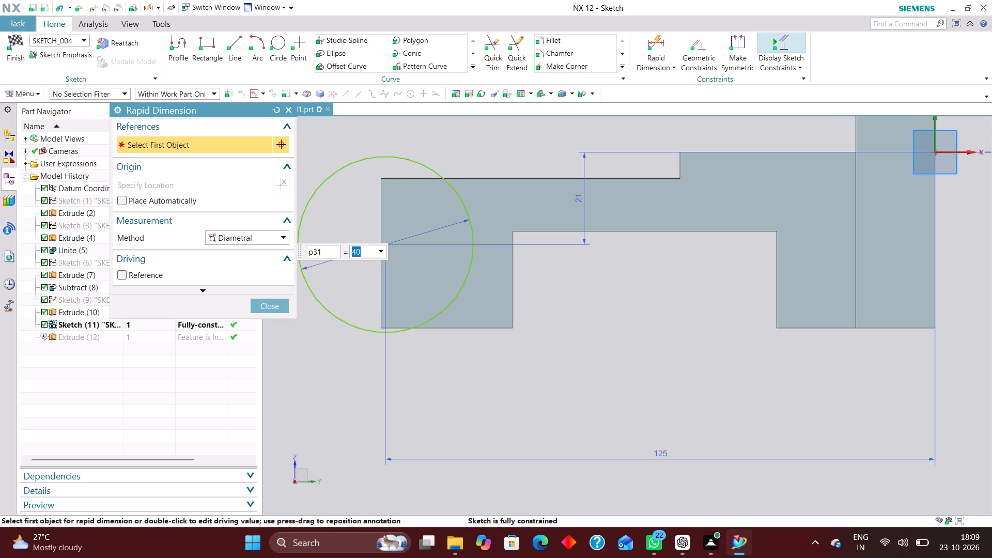
Try 15, 20, 30 and 25 mm for the circle centre's vertical distance, settle on 26 mm and finish the sketch.
{"action": "double_click", "coordinate": [579, 199]}
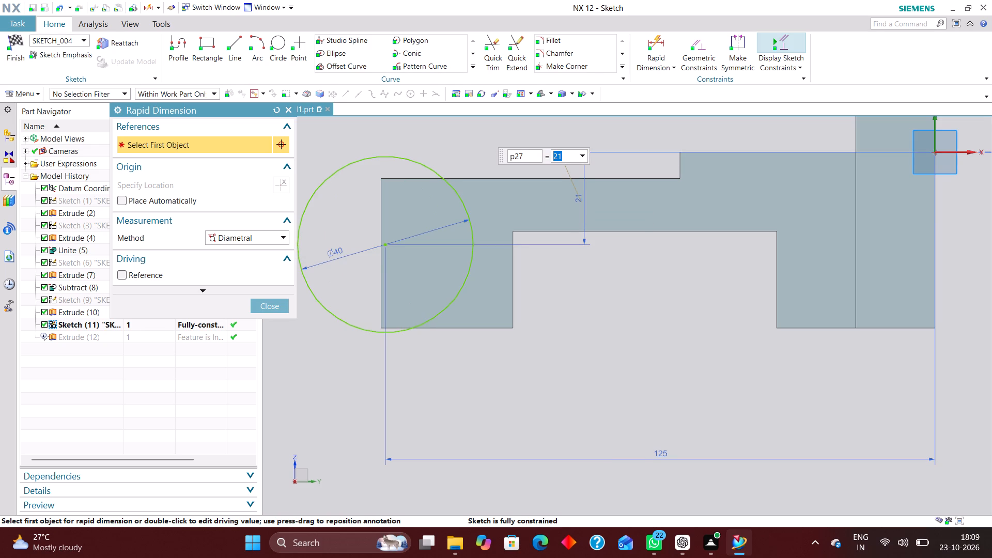
{"action": "type", "text": "15"}
{"action": "key", "text": "Return"}
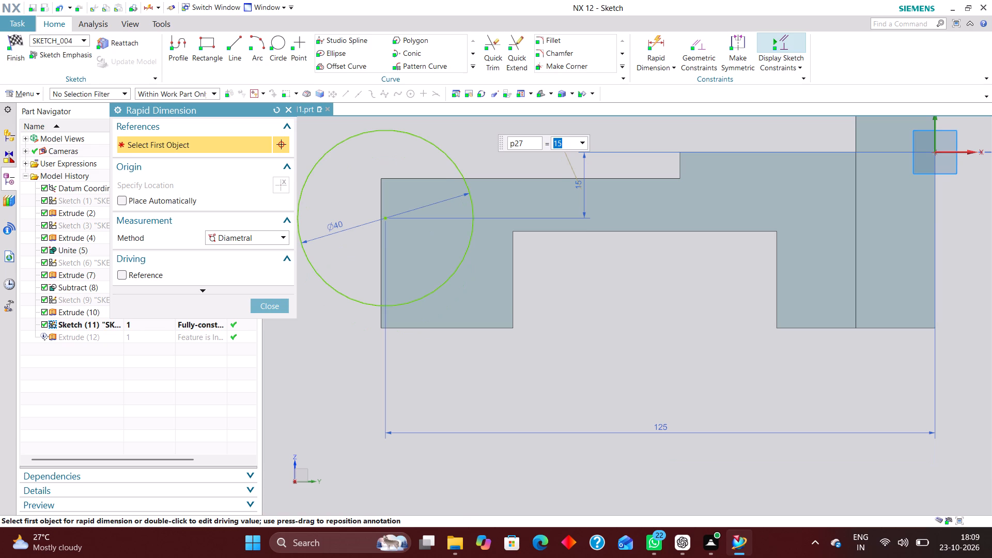
{"action": "type", "text": "20"}
{"action": "key", "text": "Return"}
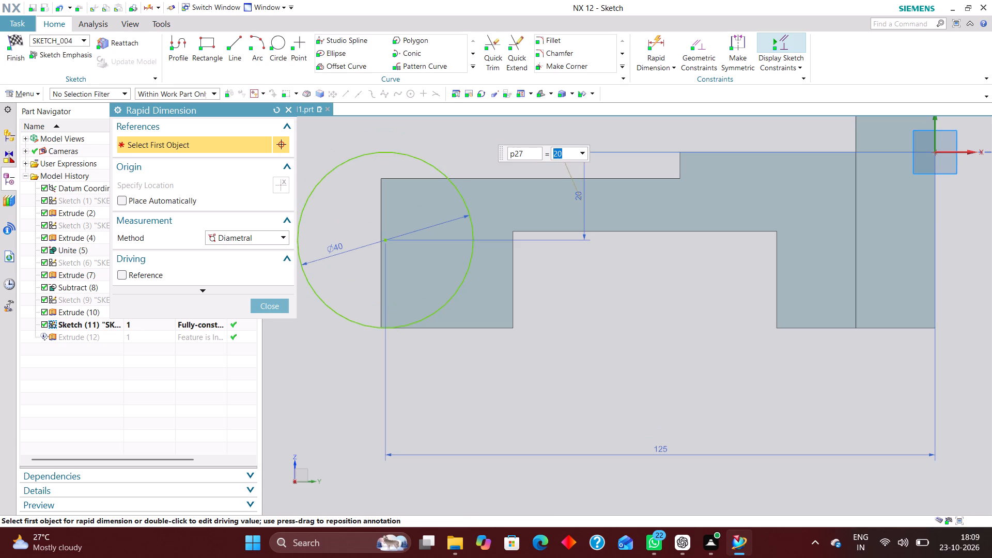
{"action": "type", "text": "30"}
{"action": "key", "text": "Return"}
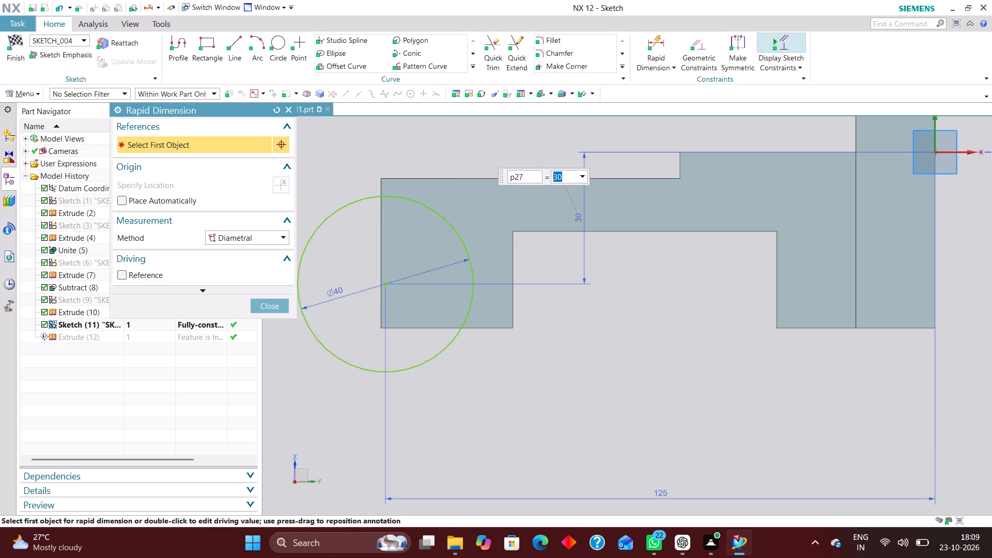
{"action": "key", "text": "2"}
{"action": "key", "text": "5"}
{"action": "key", "text": "Return"}
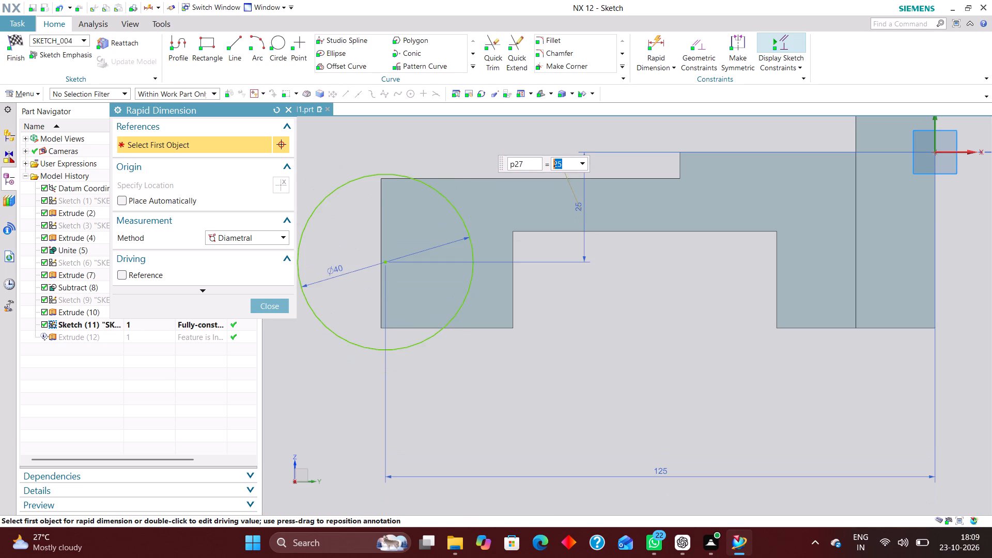
{"action": "type", "text": "26"}
{"action": "key", "text": "Return"}
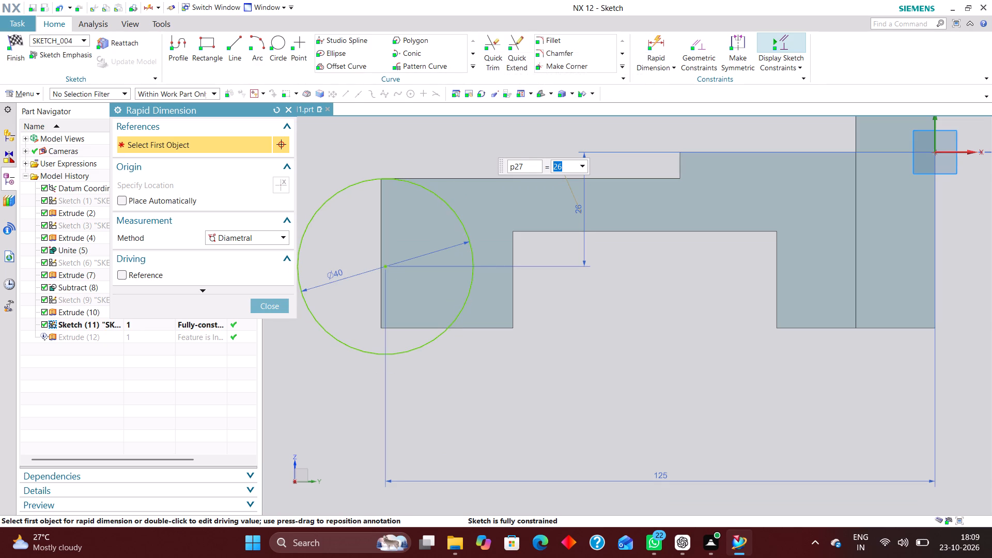
{"action": "left_click", "coordinate": [282, 303]}
{"action": "left_click", "coordinate": [19, 39]}
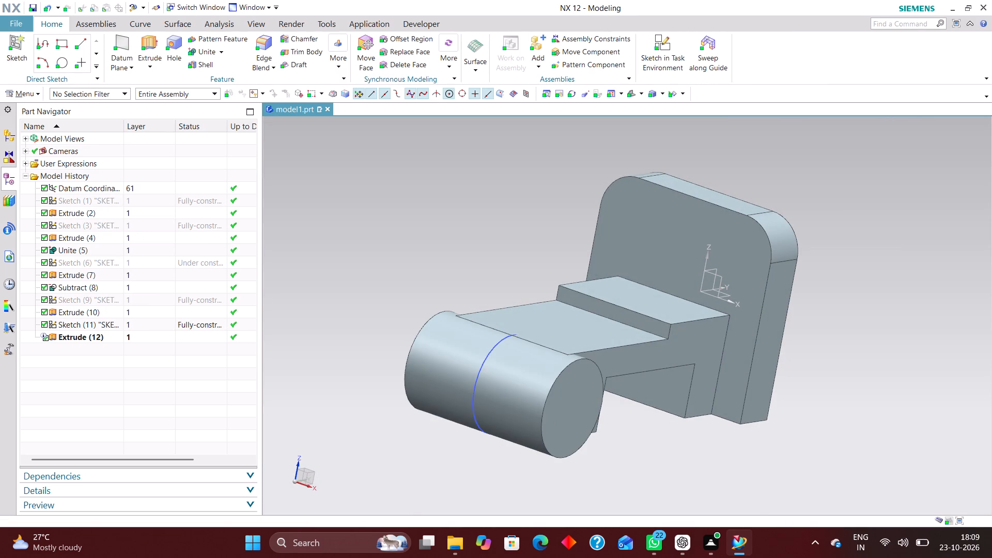
Return the model to the isometric view and hide the cylinder's circle sketch.
{"action": "key", "text": "End"}
{"action": "key", "text": "End"}
{"action": "key", "text": "End"}
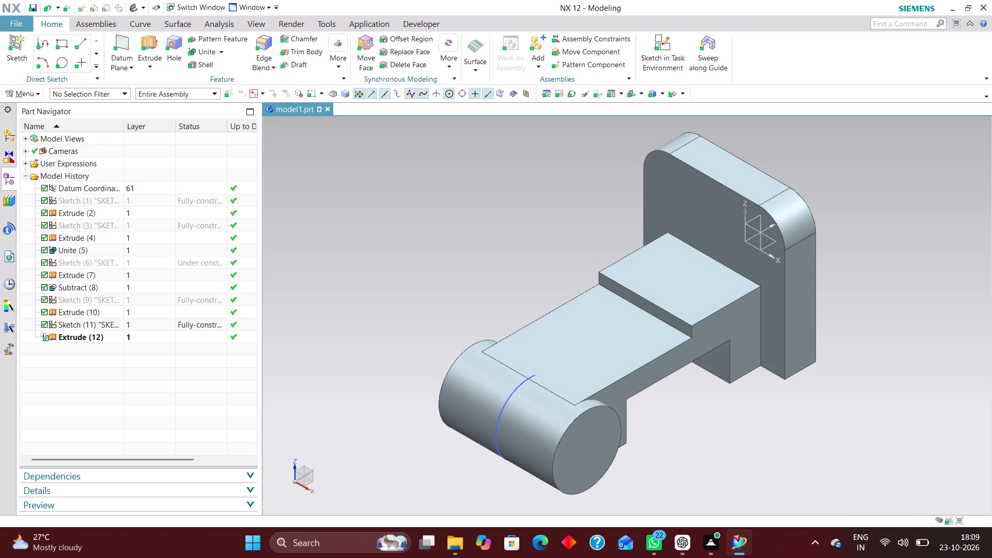
{"action": "right_click_drag", "start_coordinate": [512, 395], "coordinate": [506, 435]}
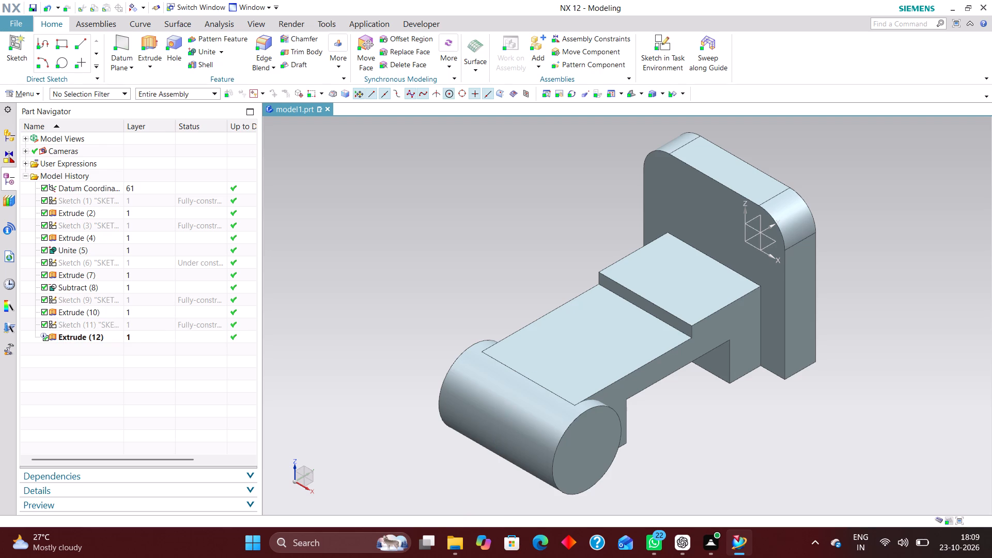
Create a sketch on the datum XY plane and draw a narrow rectangle spanning the arm's free end and the cylinder.
{"action": "scroll", "coordinate": [564, 282], "scroll_direction": "down", "scroll_amount": 1}
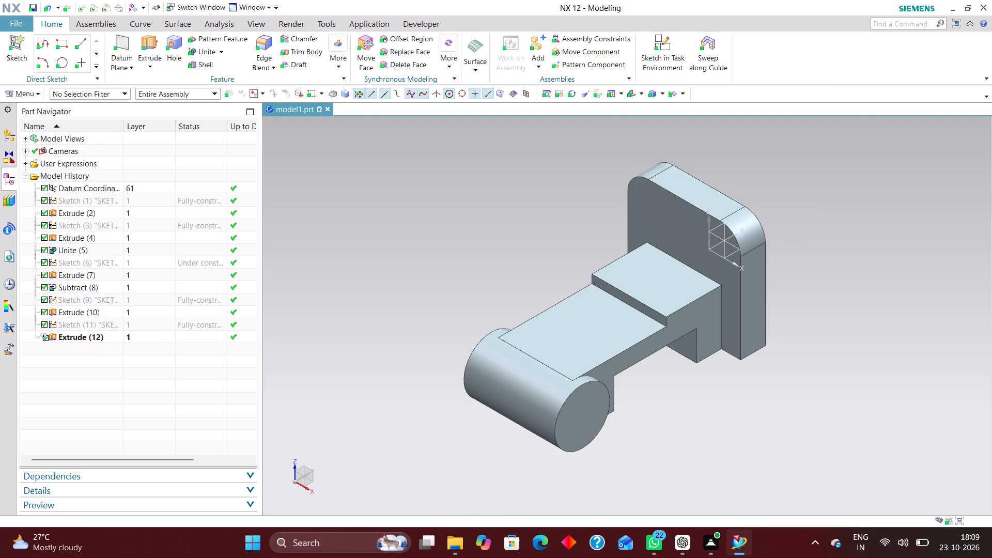
{"action": "left_click", "coordinate": [653, 39]}
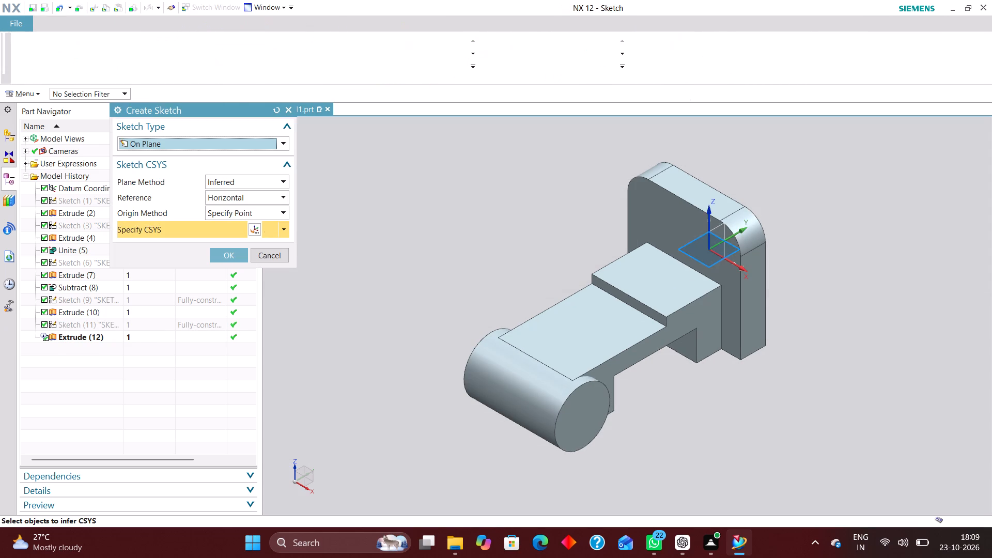
{"action": "left_click", "coordinate": [732, 253]}
{"action": "left_click", "coordinate": [227, 252]}
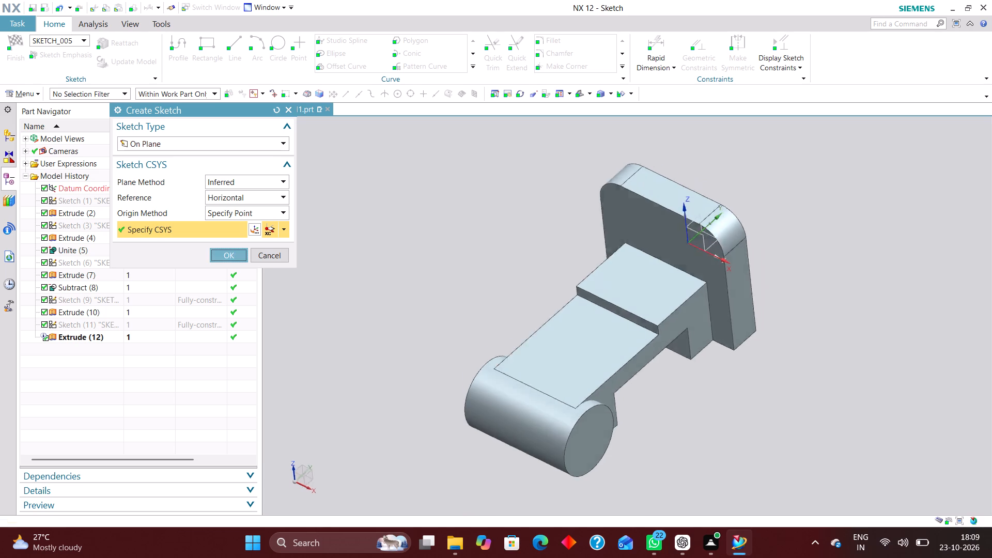
{"action": "scroll", "coordinate": [458, 220], "scroll_direction": "down", "scroll_amount": 6}
{"action": "scroll", "coordinate": [479, 323], "scroll_direction": "up", "scroll_amount": 5}
{"action": "scroll", "coordinate": [514, 255], "scroll_direction": "up", "scroll_amount": 1}
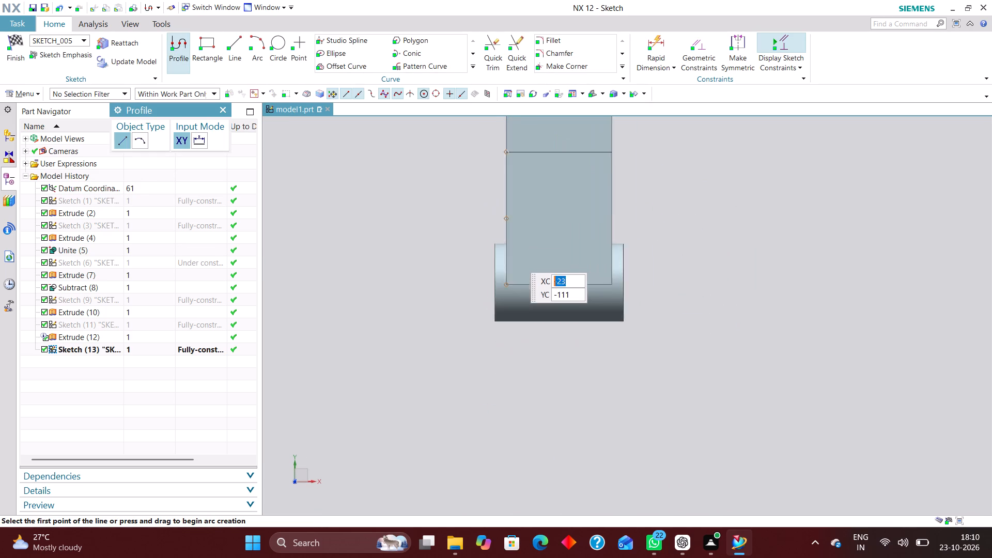
{"action": "scroll", "coordinate": [514, 255], "scroll_direction": "up", "scroll_amount": 2}
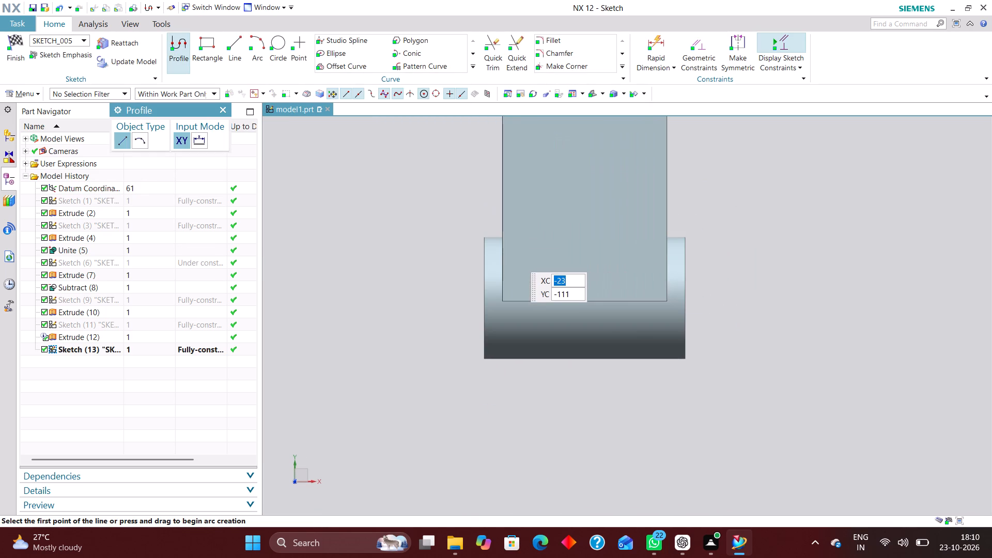
{"action": "left_click", "coordinate": [212, 48]}
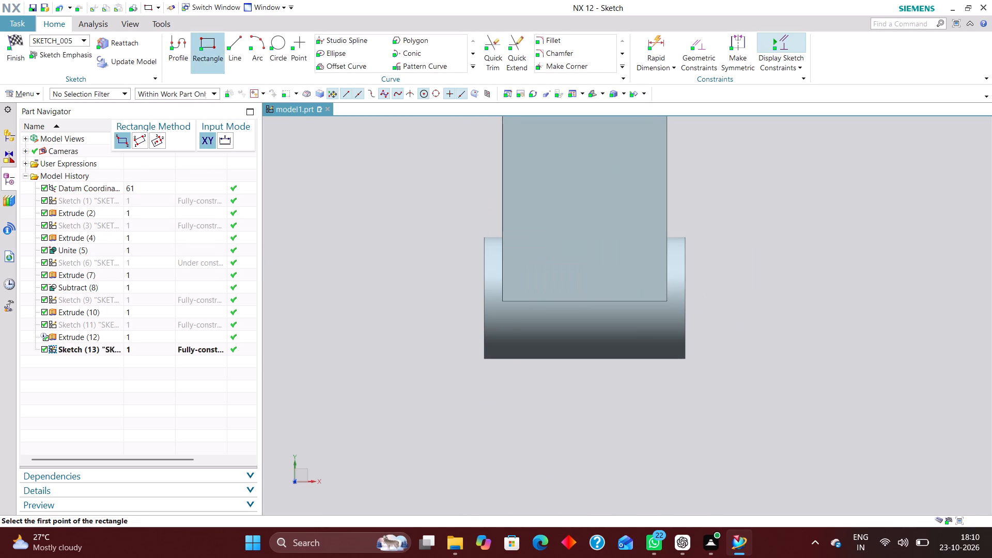
{"action": "left_click", "coordinate": [550, 228]}
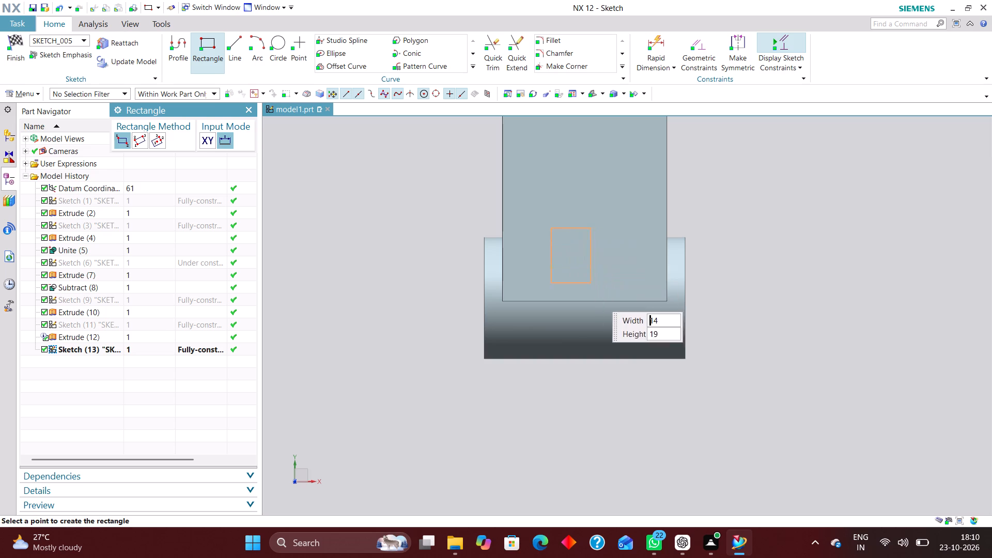
{"action": "left_click", "coordinate": [608, 394]}
{"action": "scroll", "coordinate": [612, 448], "scroll_direction": "down", "scroll_amount": 3}
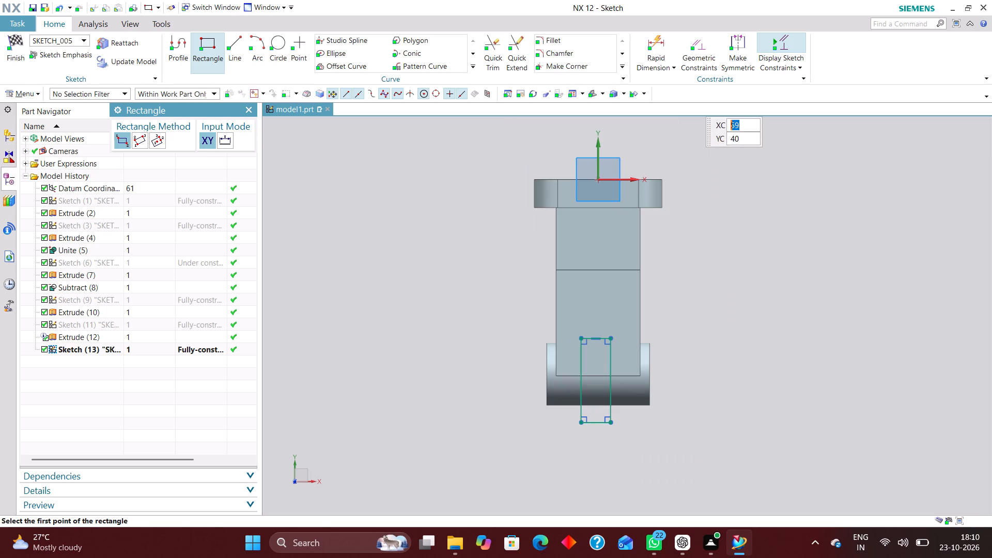
Constrain the midpoint of the rectangle's short edge on the arm to the sketch's Y axis.
{"action": "left_click", "coordinate": [695, 47]}
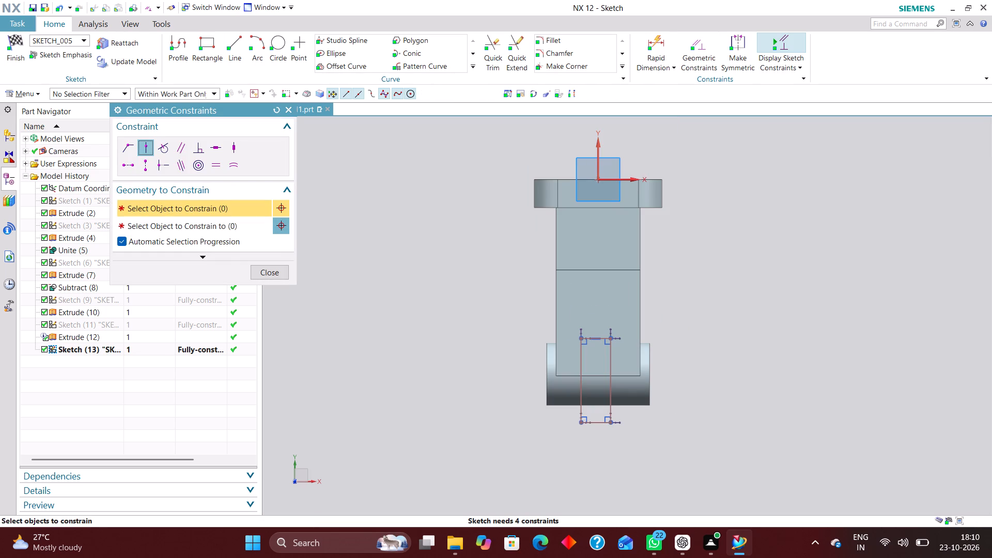
{"action": "left_click", "coordinate": [596, 339]}
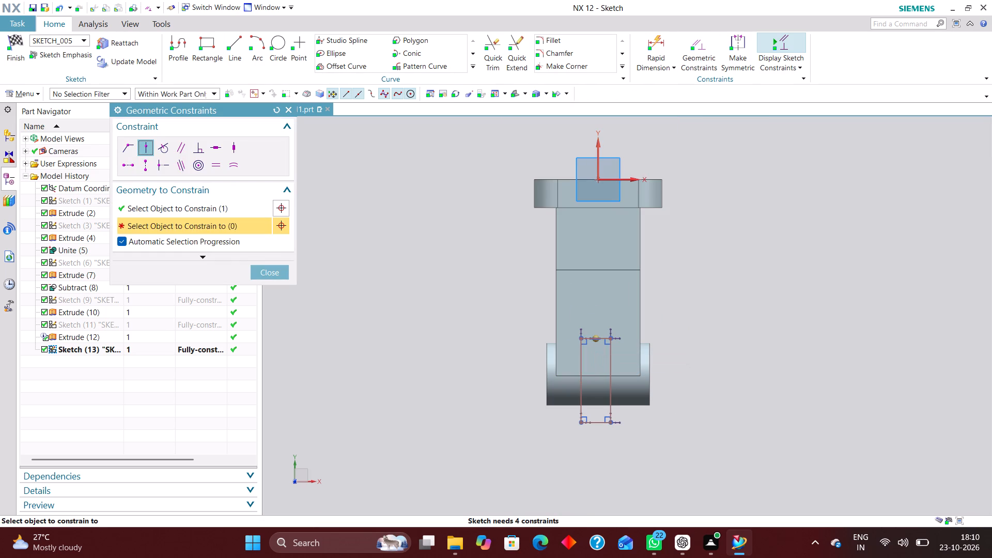
{"action": "left_click", "coordinate": [600, 146]}
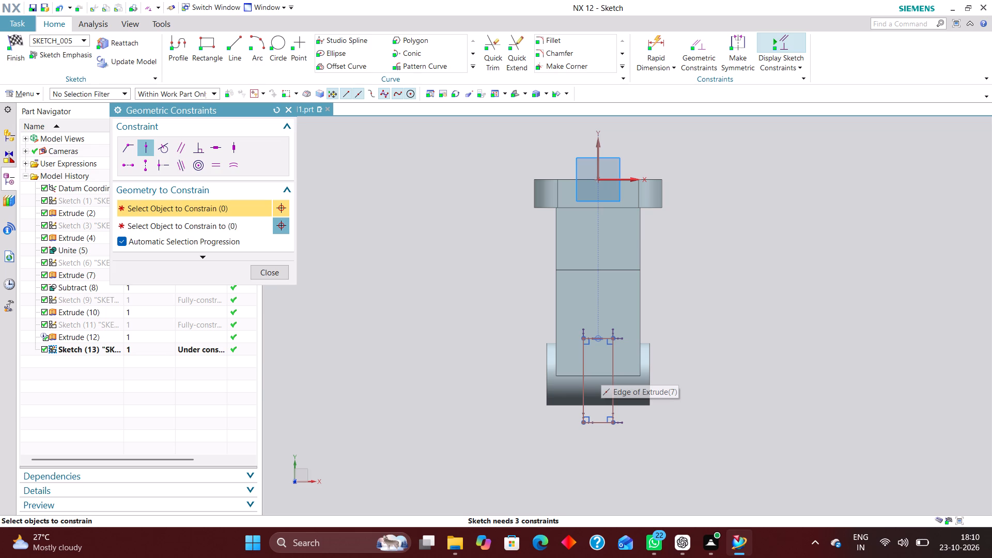
{"action": "scroll", "coordinate": [609, 373], "scroll_direction": "up", "scroll_amount": 6}
{"action": "left_click", "coordinate": [601, 241]}
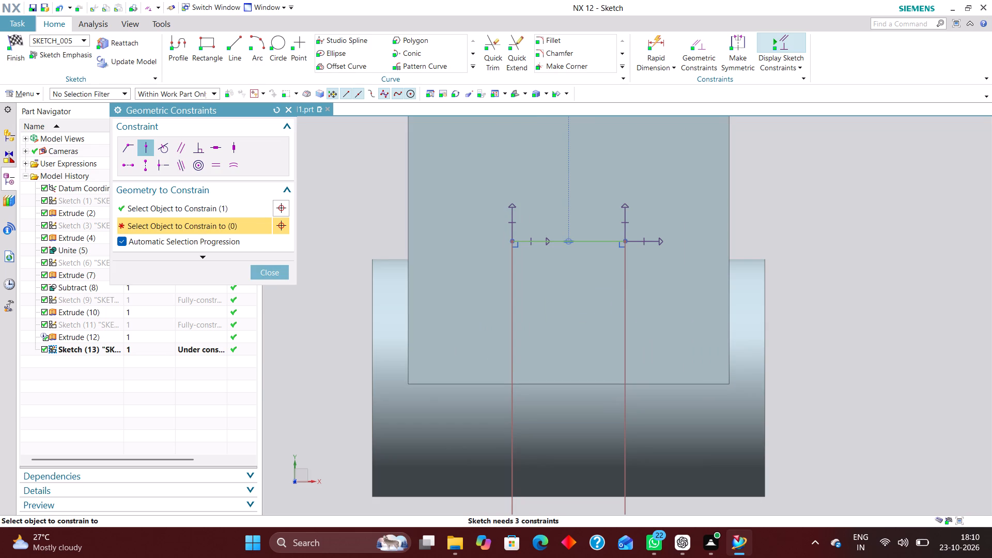
{"action": "left_click", "coordinate": [266, 275]}
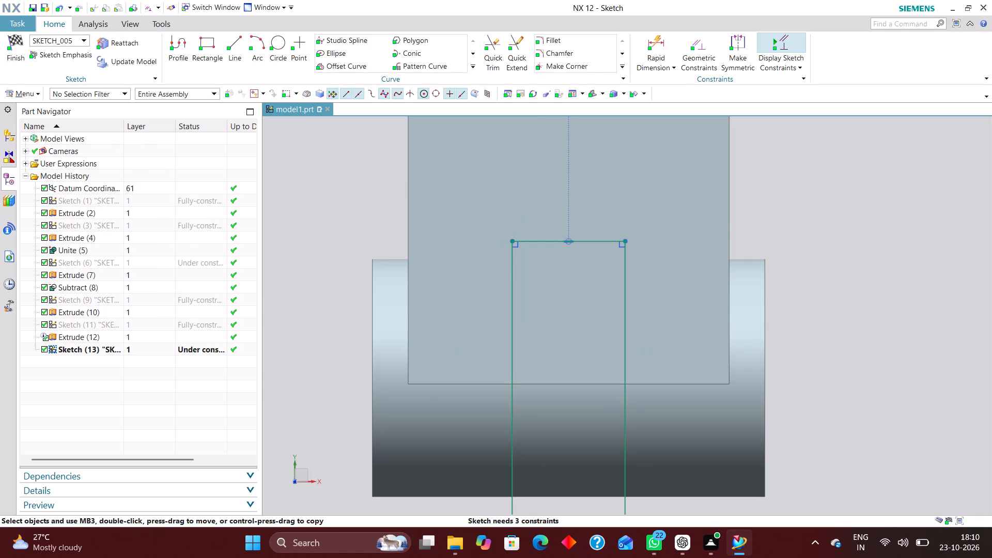
Dimension the rectangle's short edge on the arm to set the slot width to 18 mm.
{"action": "left_click", "coordinate": [653, 36]}
{"action": "left_click", "coordinate": [264, 239]}
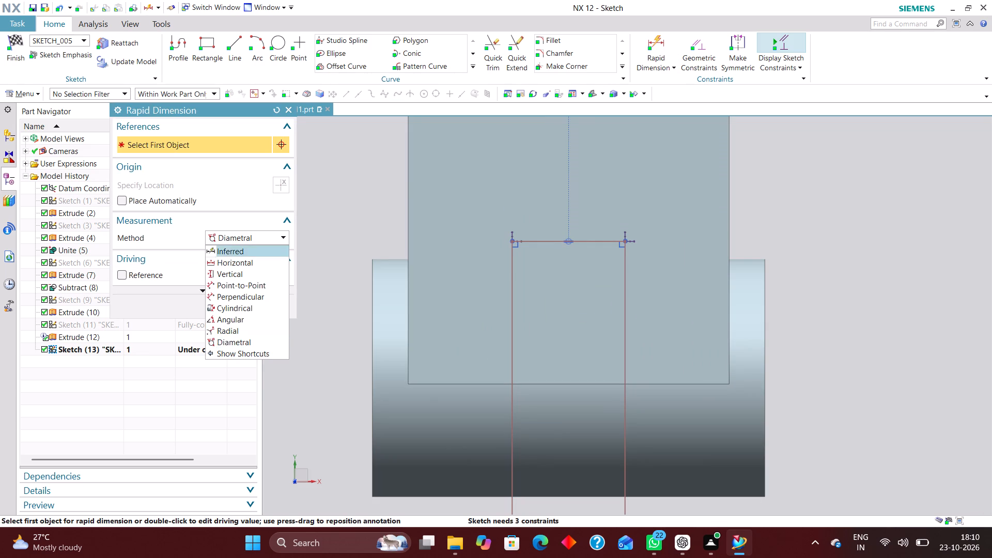
{"action": "left_click", "coordinate": [259, 246]}
{"action": "left_click", "coordinate": [599, 243]}
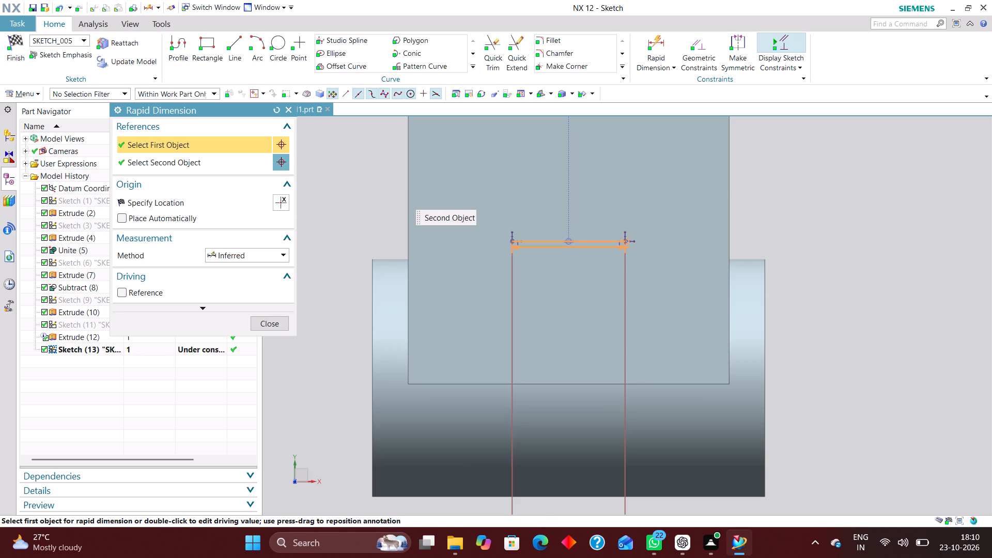
{"action": "left_click", "coordinate": [557, 157]}
{"action": "type", "text": "18"}
{"action": "key", "text": "Return"}
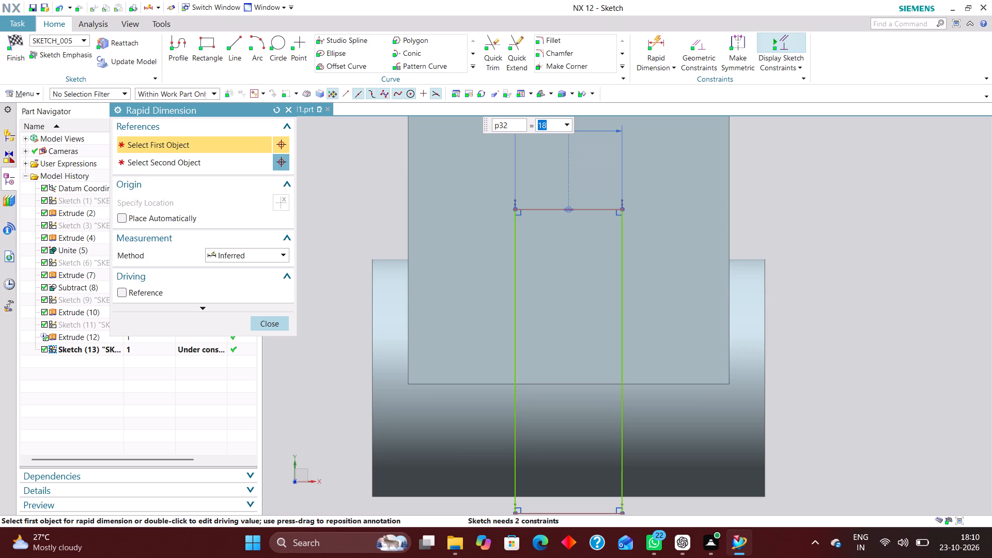
{"action": "left_click", "coordinate": [263, 323]}
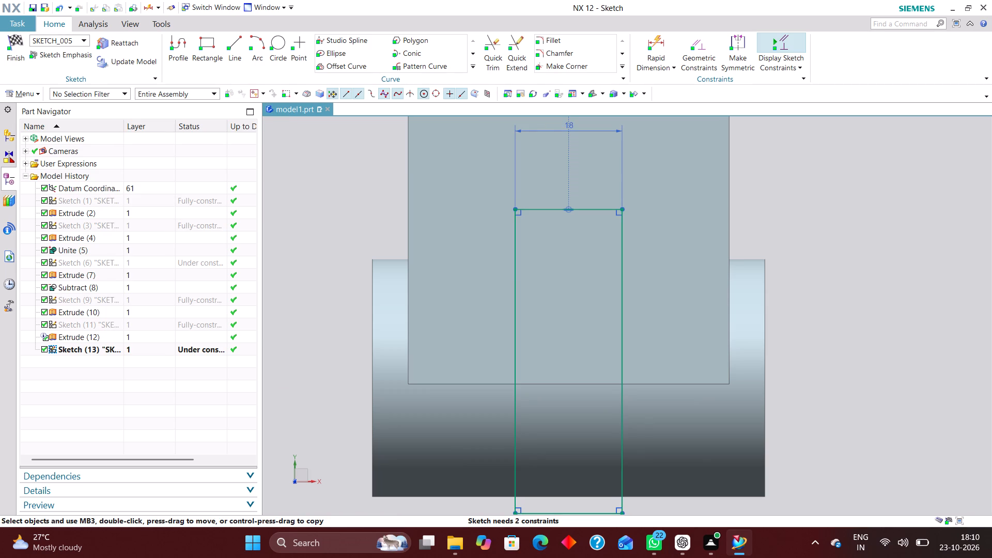
Set the distance from the arm's step edge to the rectangle's nearer short edge to 40 mm and finish the sketch.
{"action": "scroll", "coordinate": [585, 309], "scroll_direction": "down", "scroll_amount": 3}
{"action": "middle_click", "coordinate": [710, 401]}
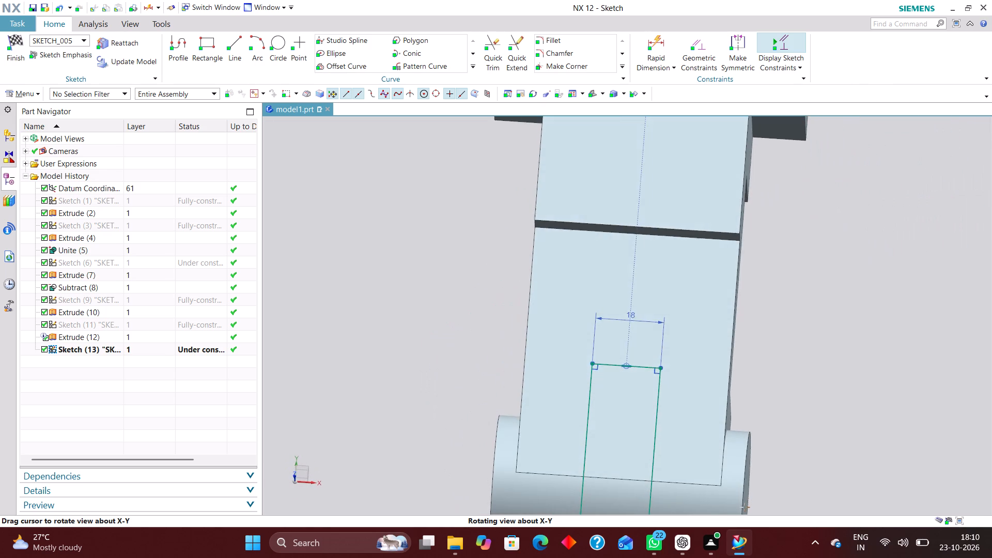
{"action": "scroll", "coordinate": [727, 398], "scroll_direction": "up", "scroll_amount": 1}
{"action": "right_click_drag", "start_coordinate": [872, 326], "coordinate": [774, 327]}
{"action": "scroll", "coordinate": [585, 268], "scroll_direction": "down", "scroll_amount": 3}
{"action": "scroll", "coordinate": [626, 435], "scroll_direction": "up", "scroll_amount": 2}
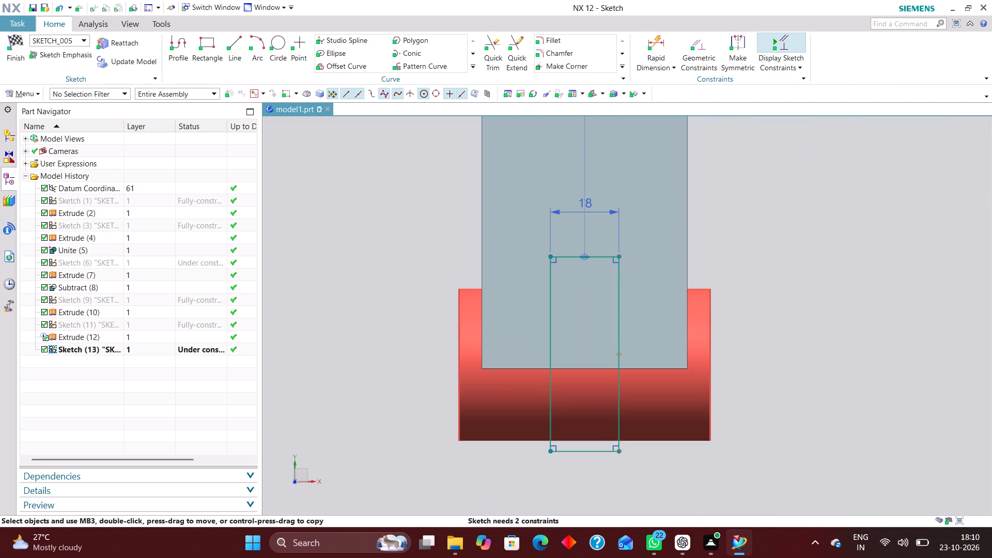
{"action": "left_click", "coordinate": [659, 43]}
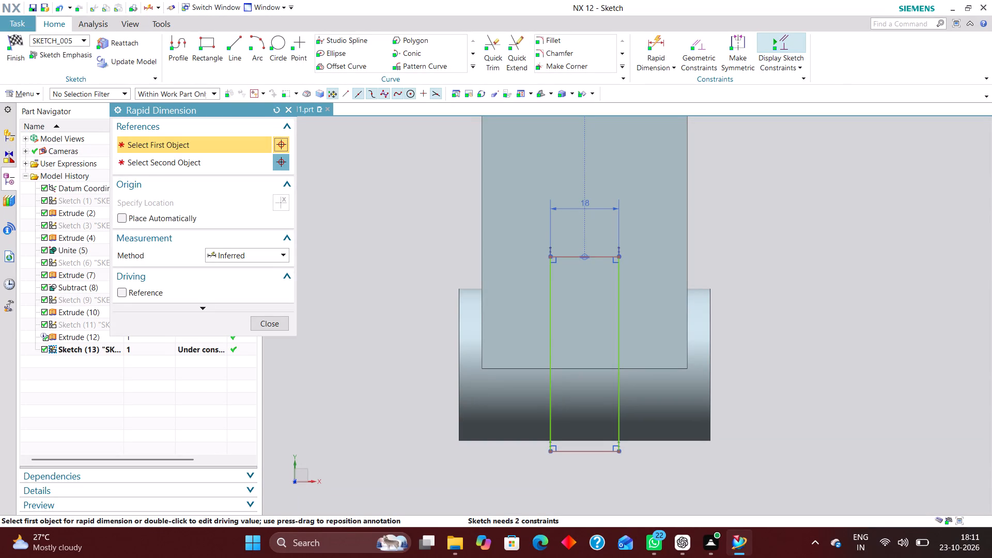
{"action": "scroll", "coordinate": [579, 369], "scroll_direction": "down", "scroll_amount": 3}
{"action": "scroll", "coordinate": [606, 322], "scroll_direction": "down", "scroll_amount": 4}
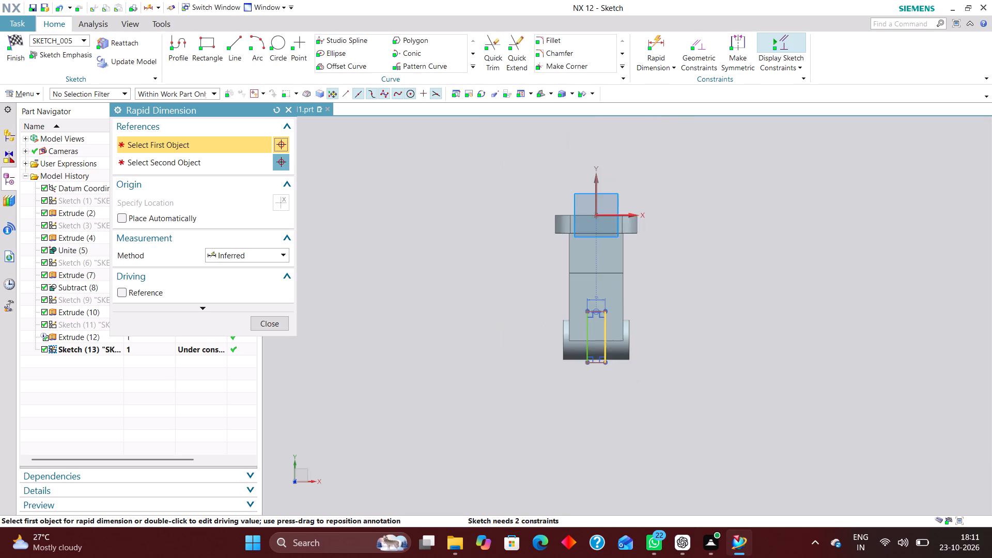
{"action": "scroll", "coordinate": [609, 284], "scroll_direction": "up", "scroll_amount": 5}
{"action": "left_click", "coordinate": [590, 265]}
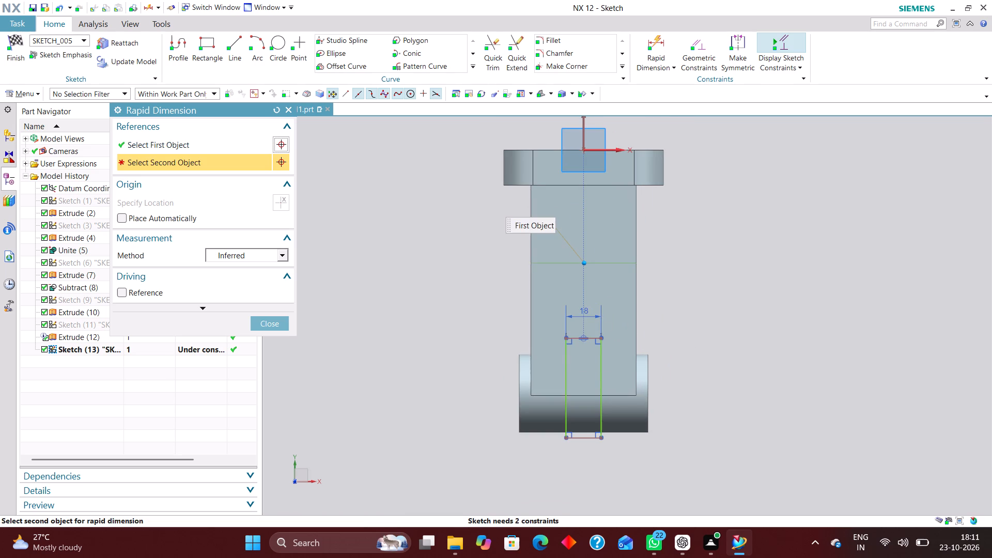
{"action": "left_click", "coordinate": [591, 336]}
{"action": "left_click", "coordinate": [674, 300]}
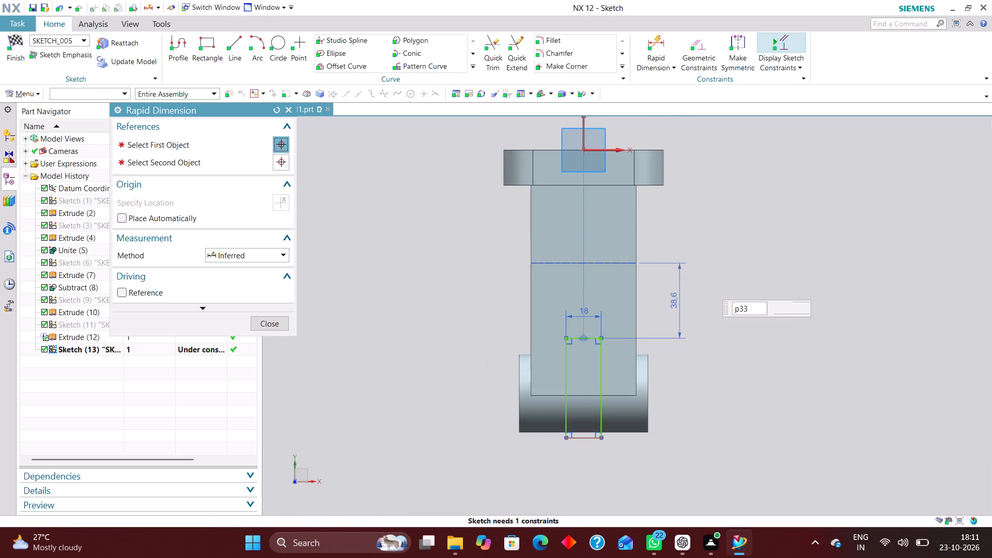
{"action": "type", "text": "40"}
{"action": "key", "text": "Return"}
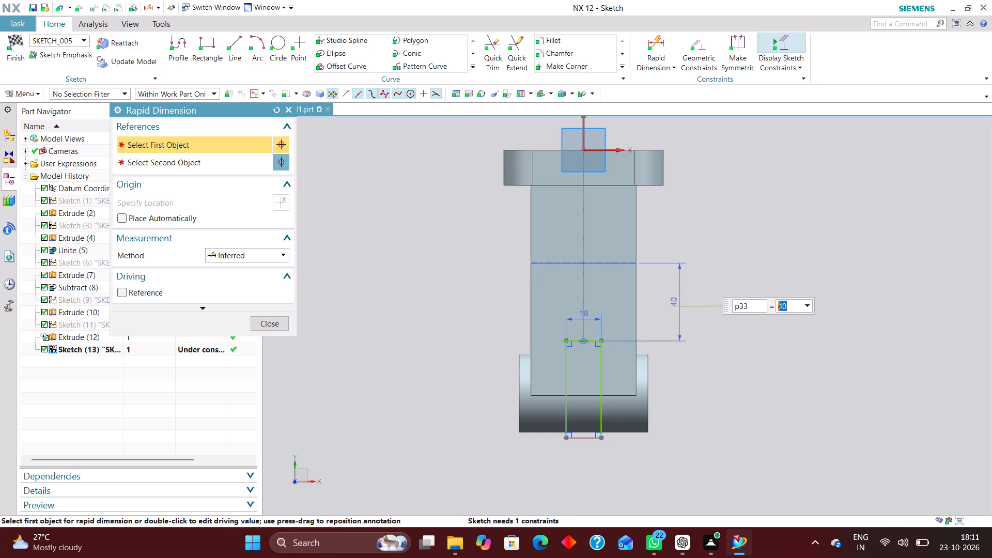
{"action": "left_click", "coordinate": [292, 321]}
{"action": "left_click", "coordinate": [283, 324]}
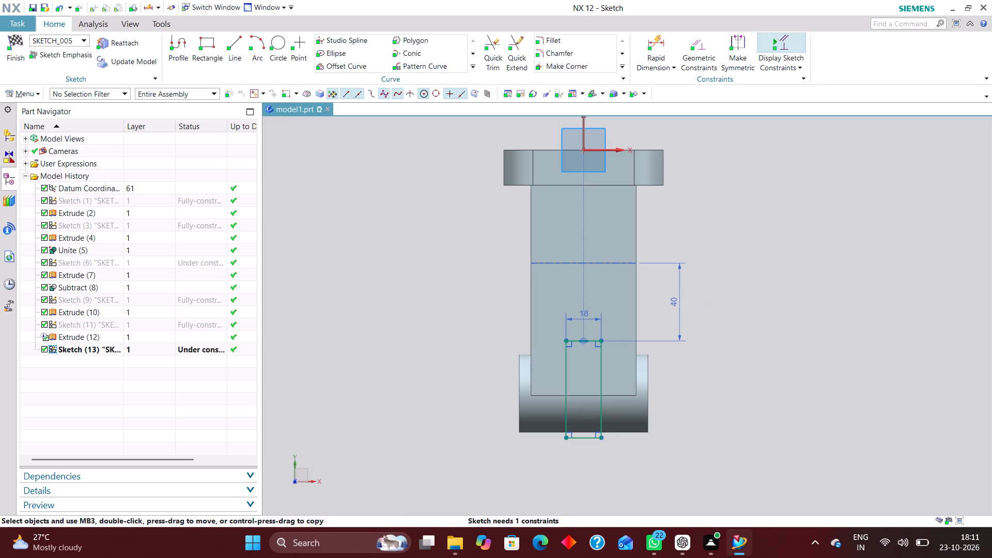
{"action": "left_click", "coordinate": [20, 43]}
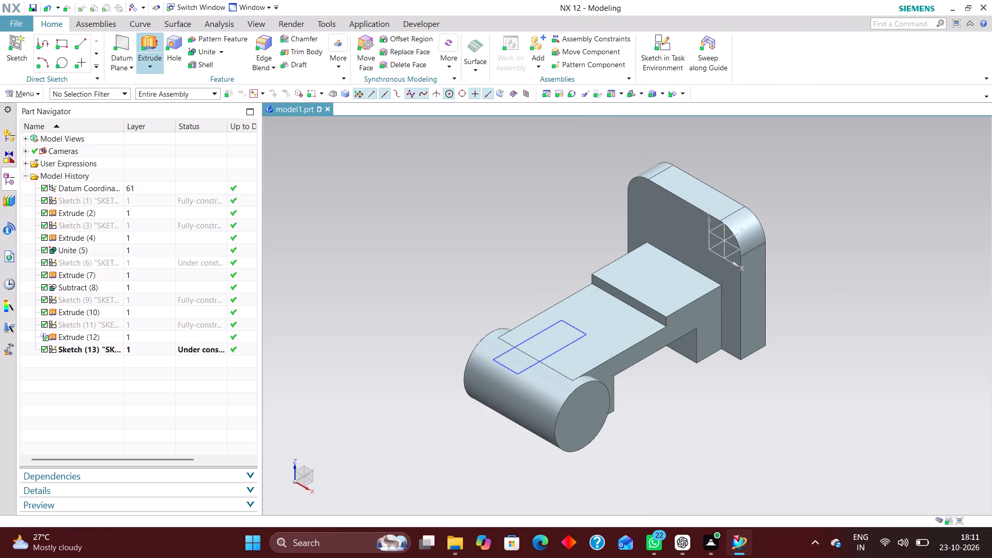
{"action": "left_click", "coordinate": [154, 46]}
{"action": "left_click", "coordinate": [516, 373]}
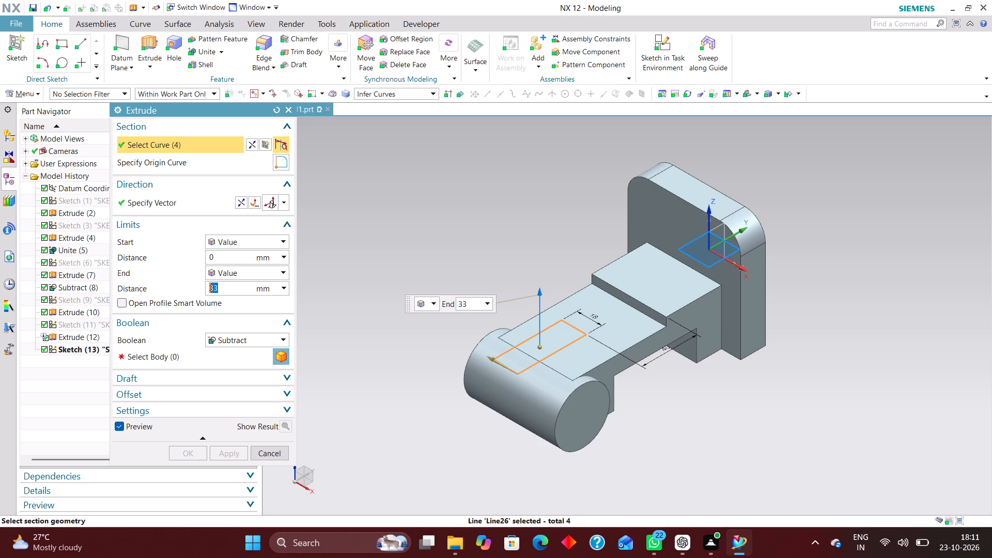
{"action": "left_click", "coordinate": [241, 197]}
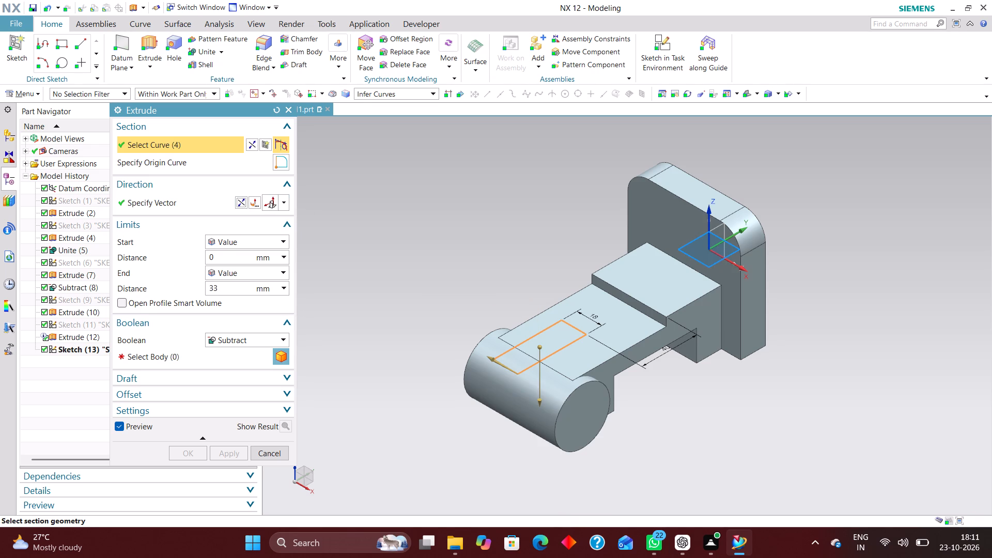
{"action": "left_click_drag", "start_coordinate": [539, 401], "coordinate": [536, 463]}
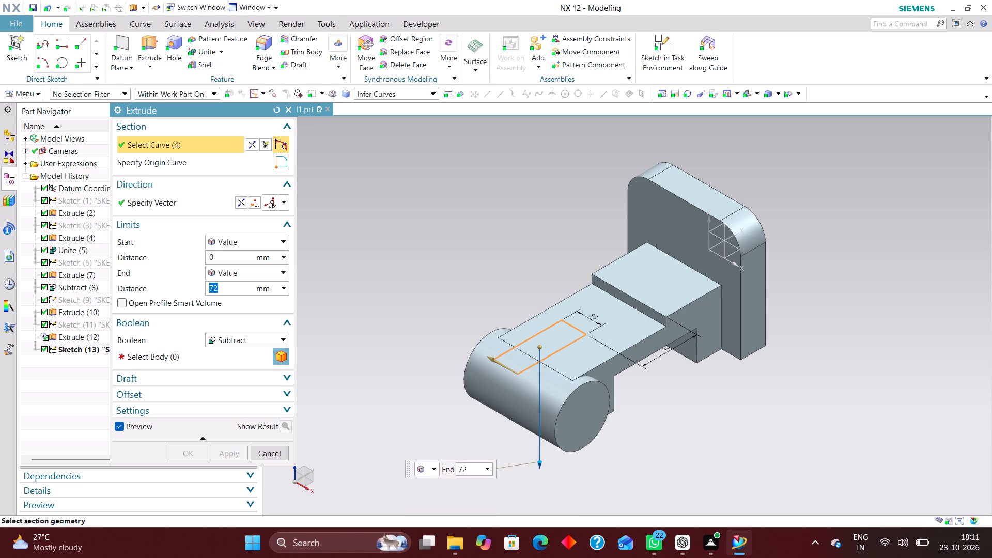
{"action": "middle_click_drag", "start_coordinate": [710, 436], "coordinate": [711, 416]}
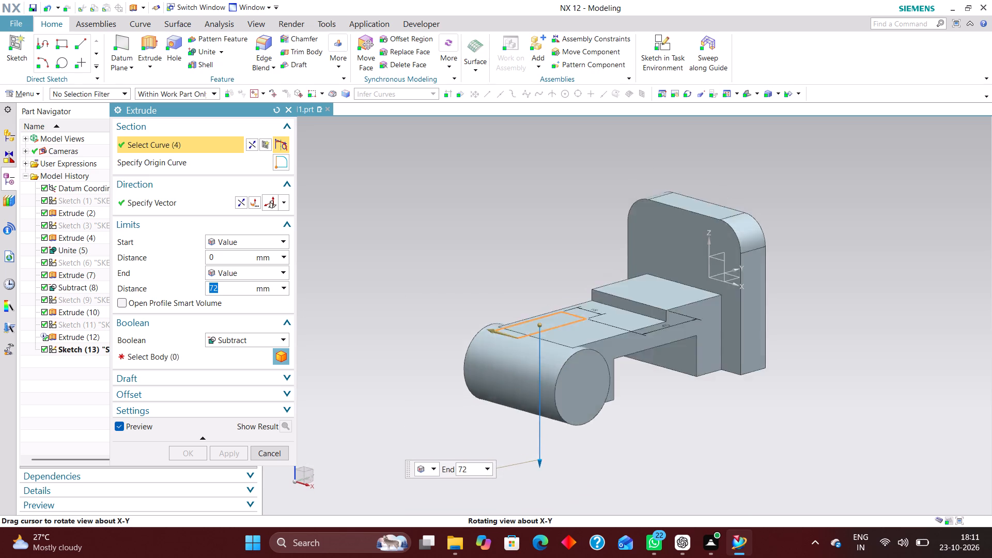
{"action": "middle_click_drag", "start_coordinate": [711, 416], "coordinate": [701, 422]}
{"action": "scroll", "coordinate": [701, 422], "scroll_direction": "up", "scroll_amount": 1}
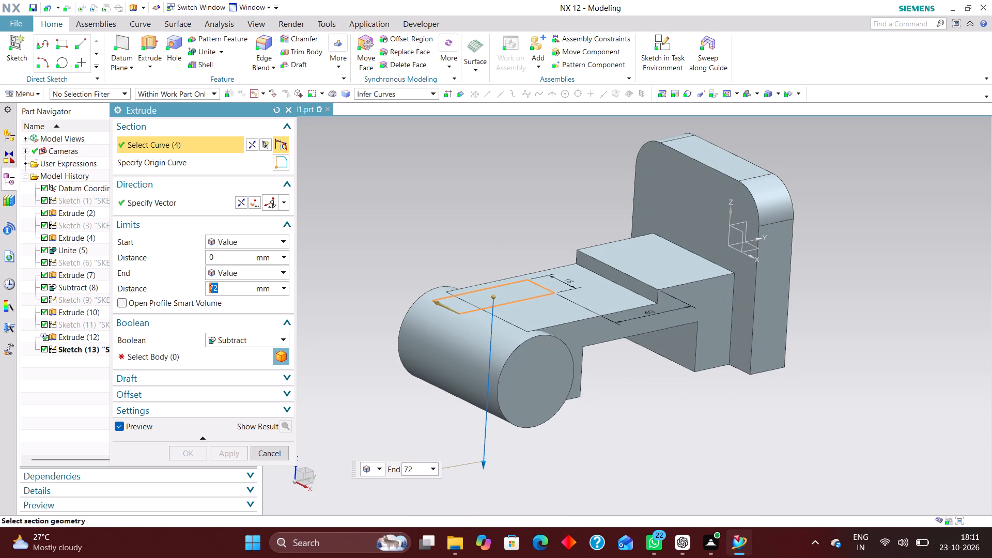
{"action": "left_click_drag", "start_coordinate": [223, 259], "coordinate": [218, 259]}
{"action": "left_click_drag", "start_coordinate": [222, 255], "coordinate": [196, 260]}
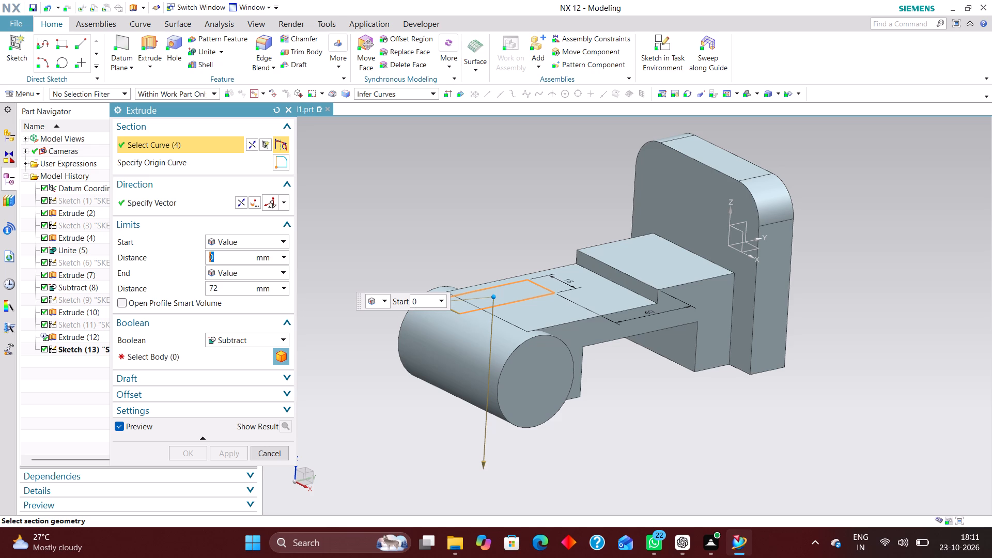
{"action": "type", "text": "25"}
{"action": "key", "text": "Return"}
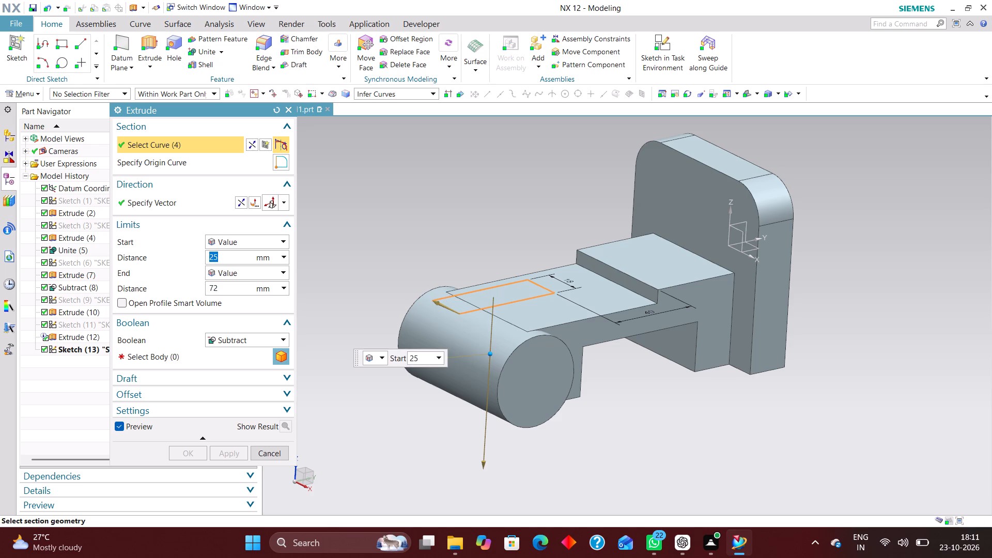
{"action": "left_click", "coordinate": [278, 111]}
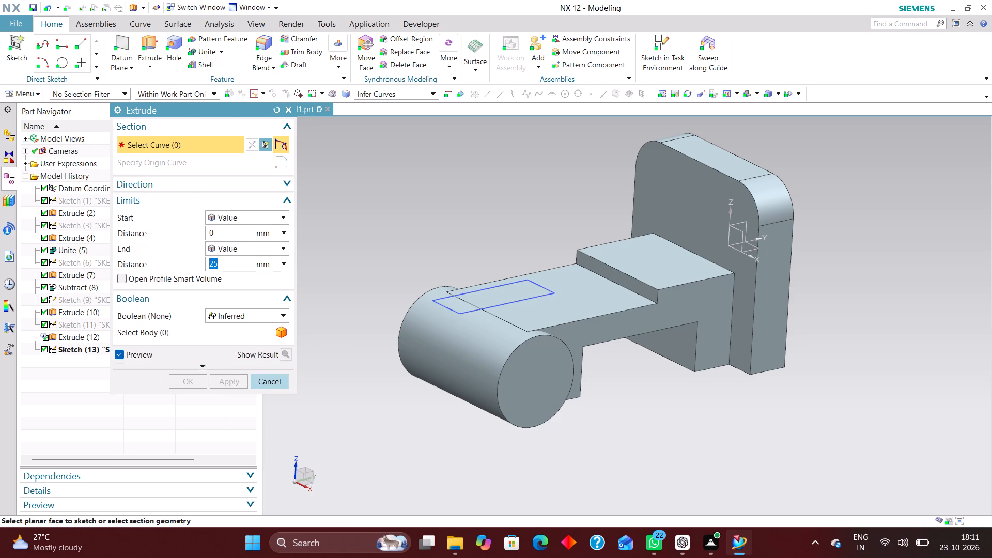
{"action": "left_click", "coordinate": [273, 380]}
Extrude the slot rectangle by a symmetric value of 83 mm as a separate body, with Boolean set to None.
{"action": "left_click", "coordinate": [148, 48]}
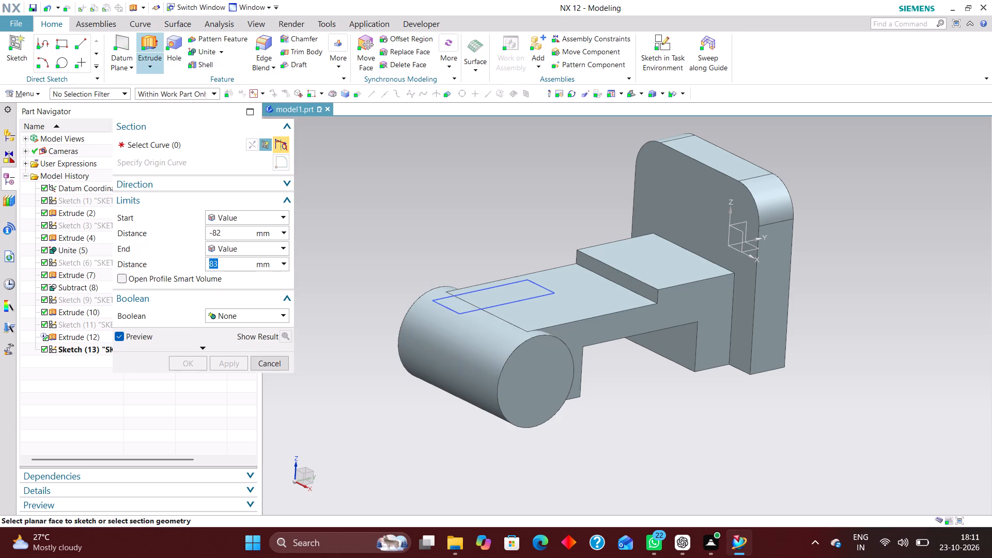
{"action": "left_click", "coordinate": [449, 309]}
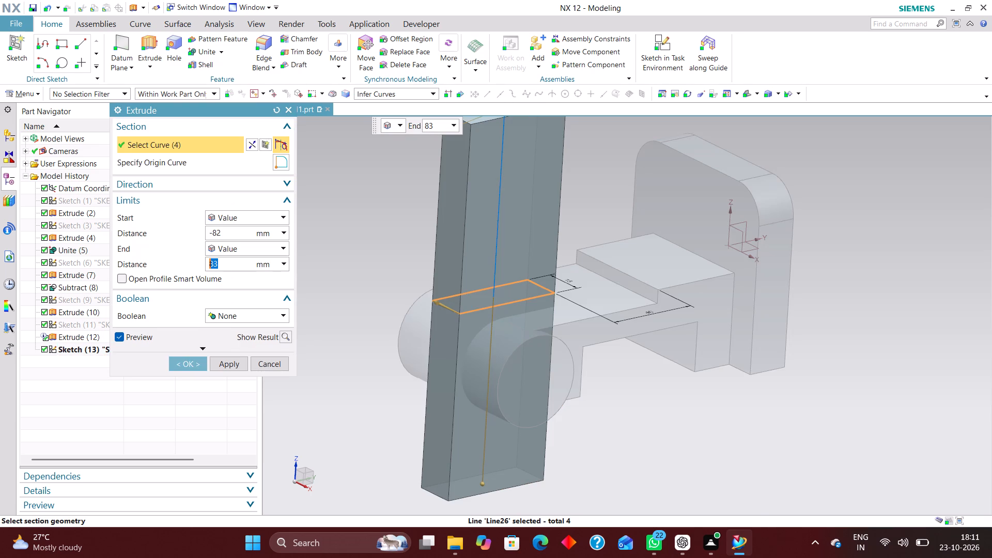
{"action": "scroll", "coordinate": [556, 359], "scroll_direction": "down", "scroll_amount": 2}
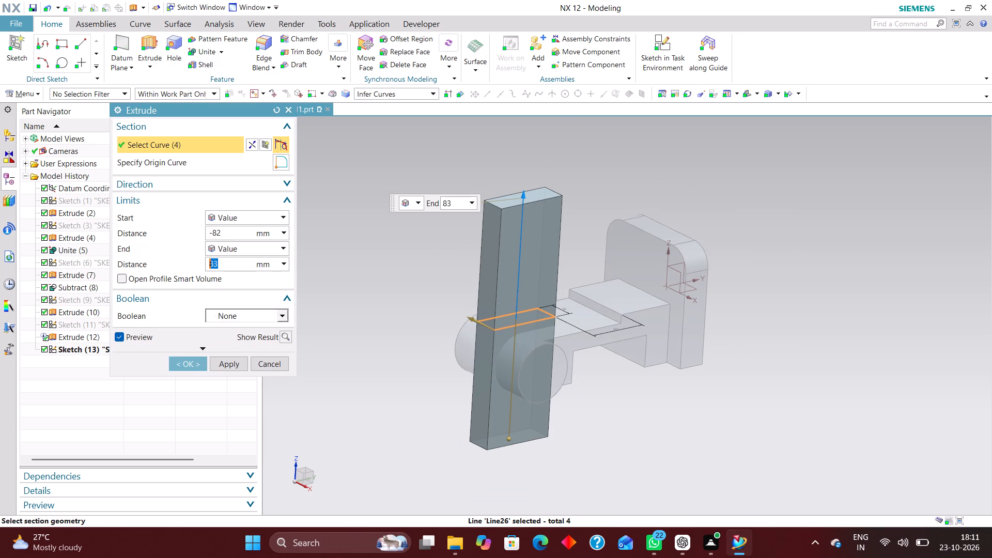
{"action": "left_click", "coordinate": [255, 215]}
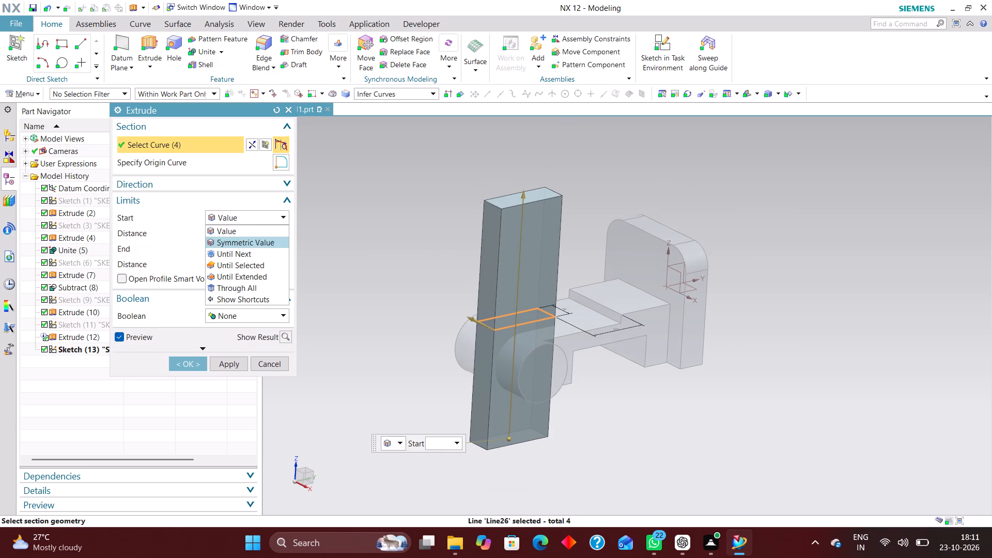
{"action": "left_click", "coordinate": [248, 241]}
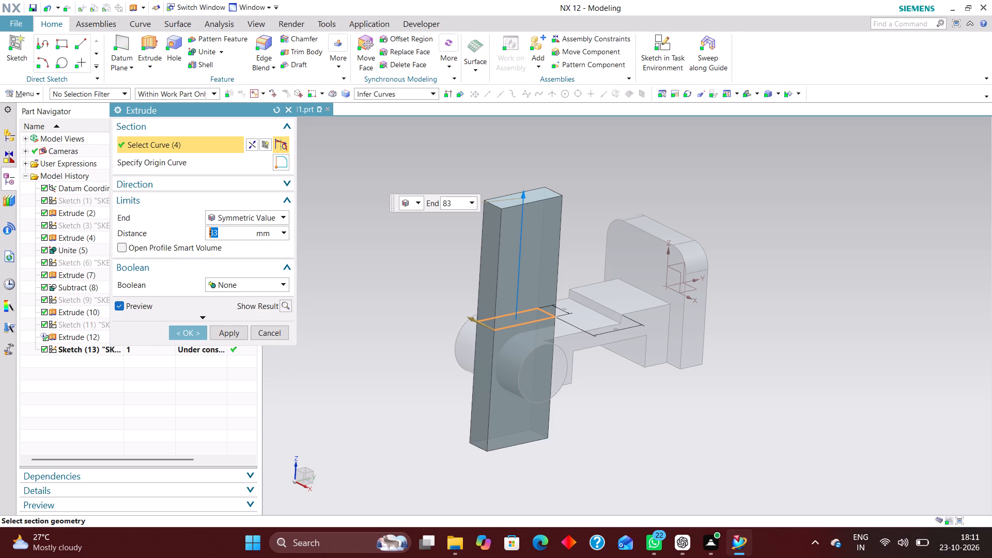
{"action": "left_click", "coordinate": [198, 333]}
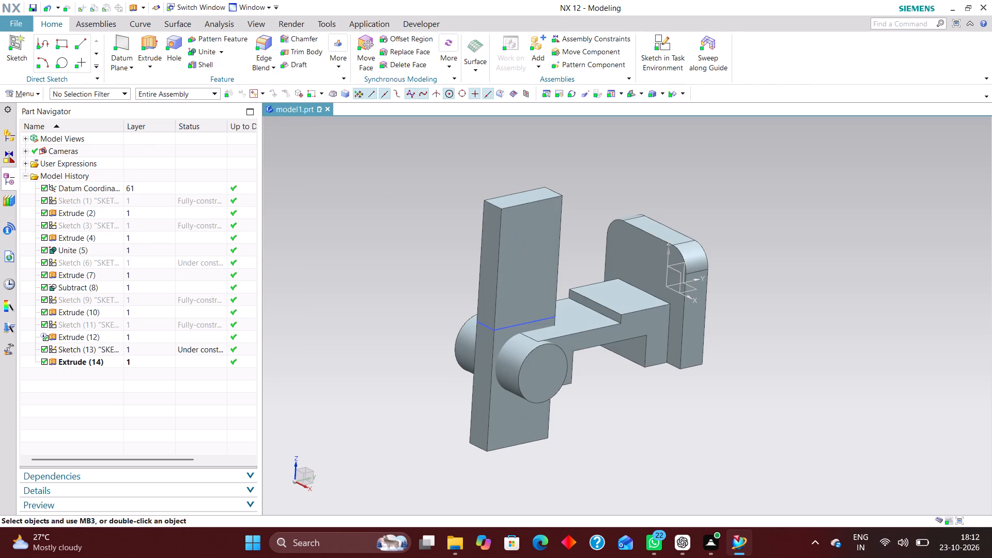
Subtract the extruded slot block from the bracket arm body.
{"action": "left_click", "coordinate": [222, 51]}
{"action": "left_click", "coordinate": [221, 80]}
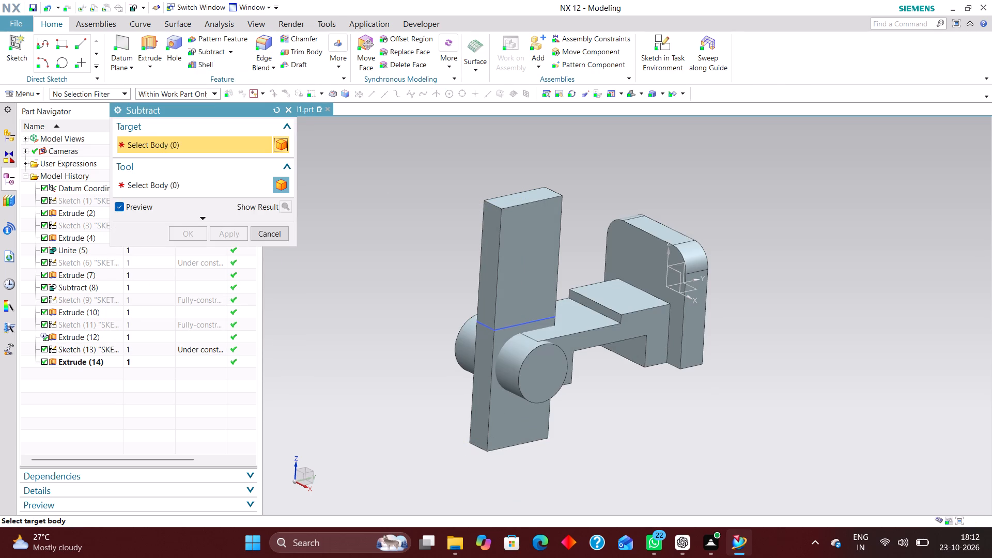
{"action": "left_click", "coordinate": [629, 284]}
{"action": "left_click", "coordinate": [534, 278]}
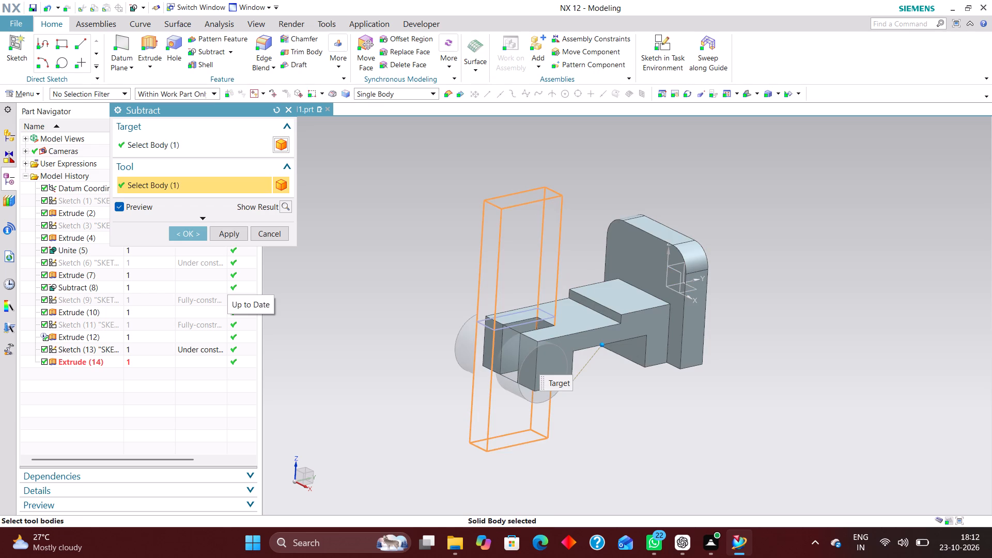
{"action": "left_click", "coordinate": [193, 231]}
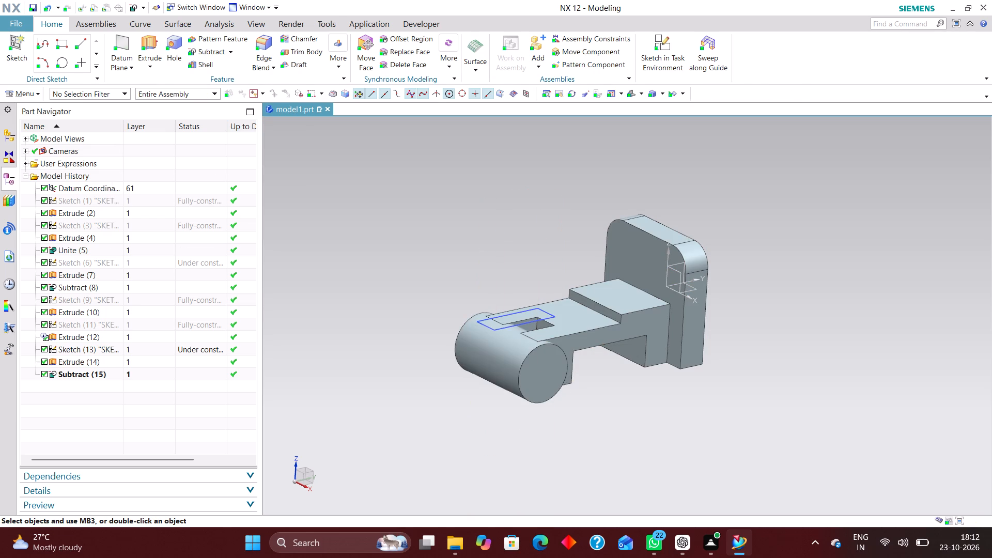
Hide the slot rectangle's sketch.
{"action": "scroll", "coordinate": [524, 340], "scroll_direction": "up", "scroll_amount": 5}
{"action": "right_click_drag", "start_coordinate": [447, 304], "coordinate": [447, 352]}
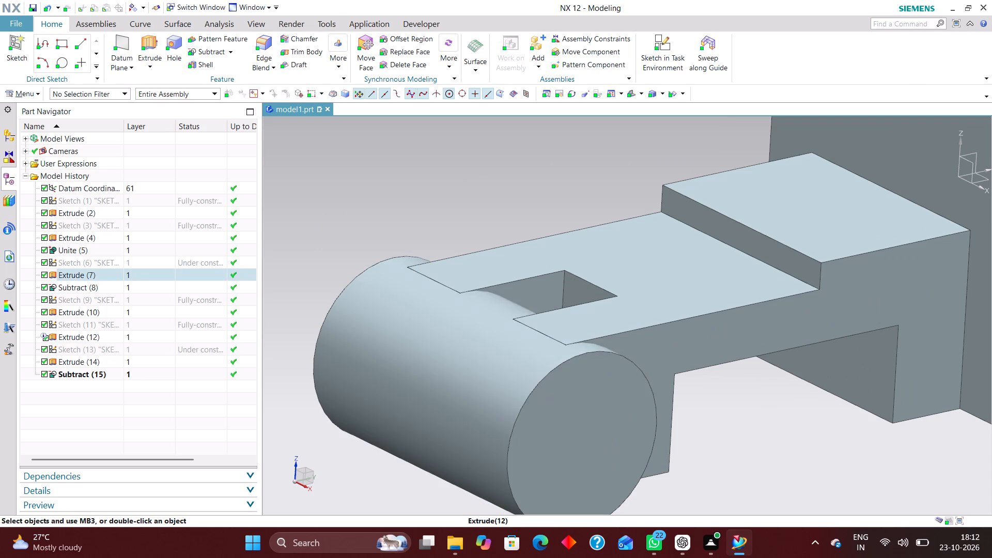
Roll the model history back by making the cylinder's Extrude (12) the current feature.
{"action": "scroll", "coordinate": [485, 271], "scroll_direction": "down", "scroll_amount": 1}
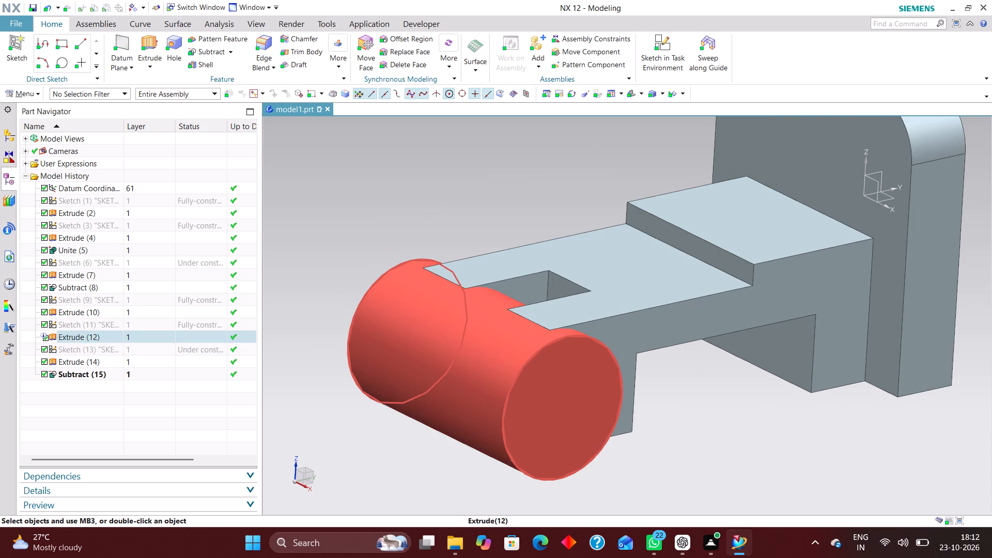
{"action": "left_click", "coordinate": [107, 337]}
{"action": "right_click", "coordinate": [109, 339]}
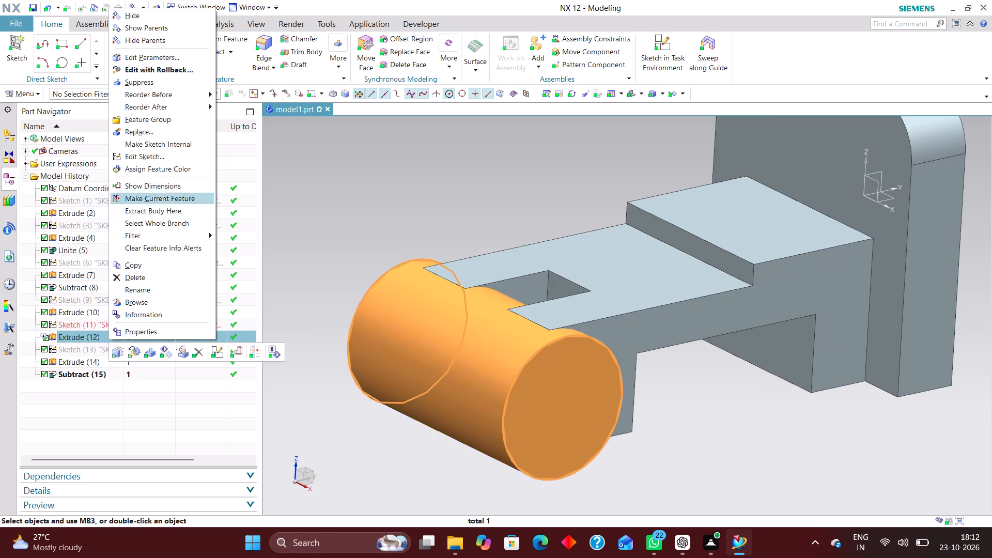
{"action": "left_click", "coordinate": [254, 351]}
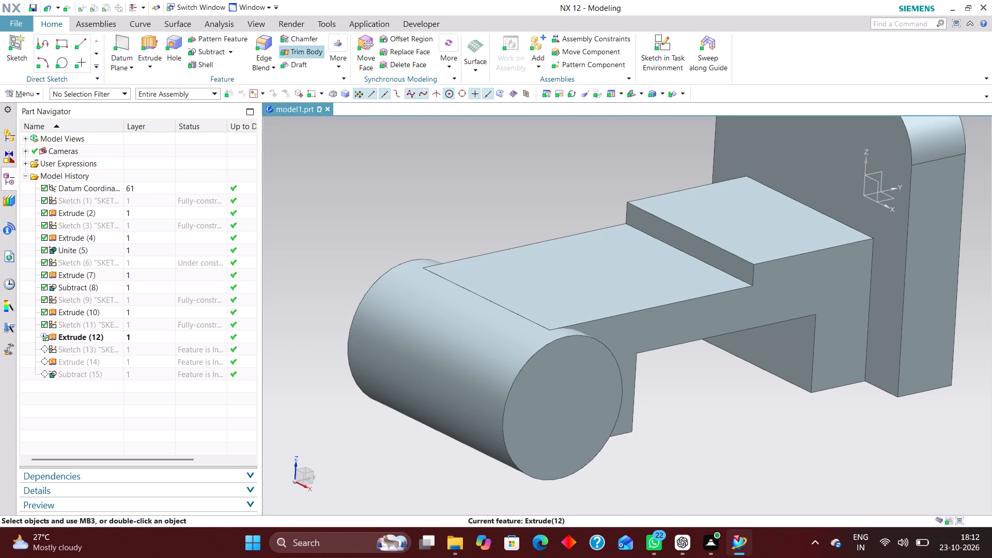
Unite the end cylinder with the bracket arm body.
{"action": "left_click", "coordinate": [230, 51]}
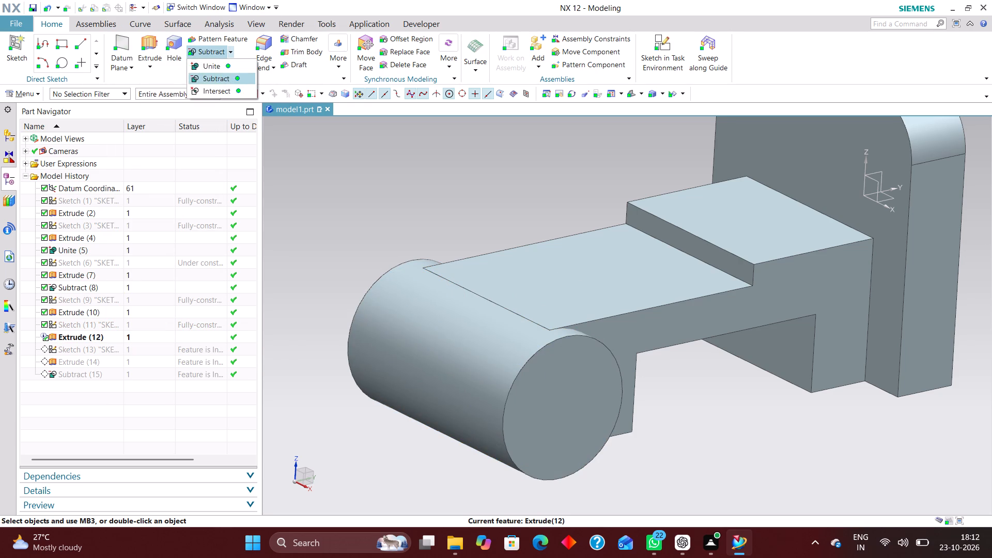
{"action": "left_click", "coordinate": [231, 67]}
{"action": "left_click", "coordinate": [557, 252]}
{"action": "left_click", "coordinate": [480, 364]}
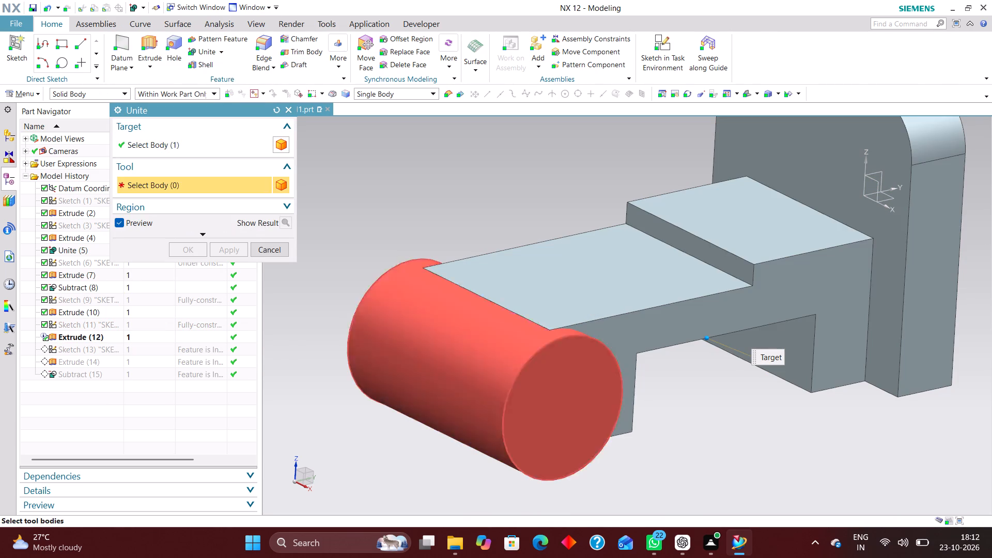
{"action": "left_click", "coordinate": [192, 250]}
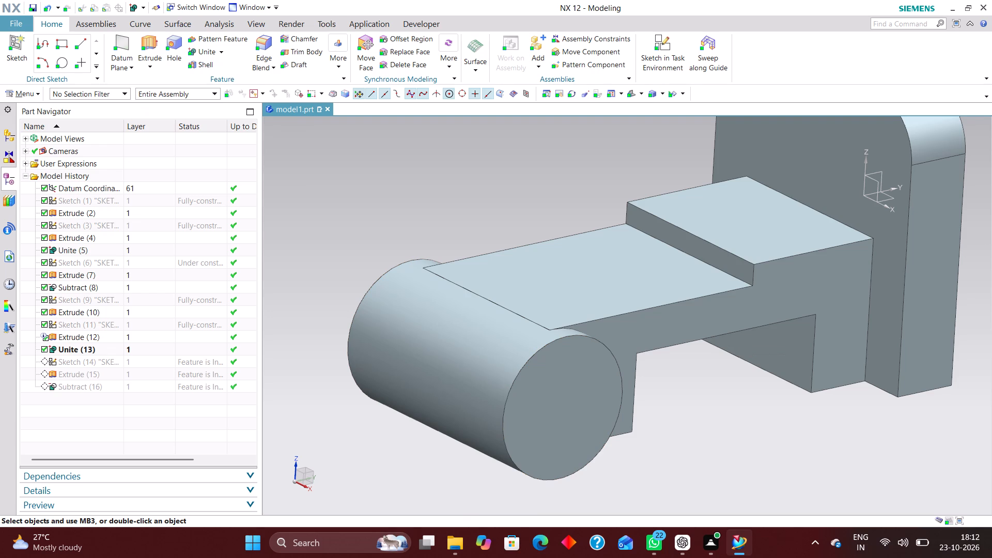
Roll the model history forward by making the slot's Subtract (16) the current feature.
{"action": "left_click", "coordinate": [146, 389]}
{"action": "right_click", "coordinate": [146, 388]}
{"action": "left_click", "coordinate": [212, 395]}
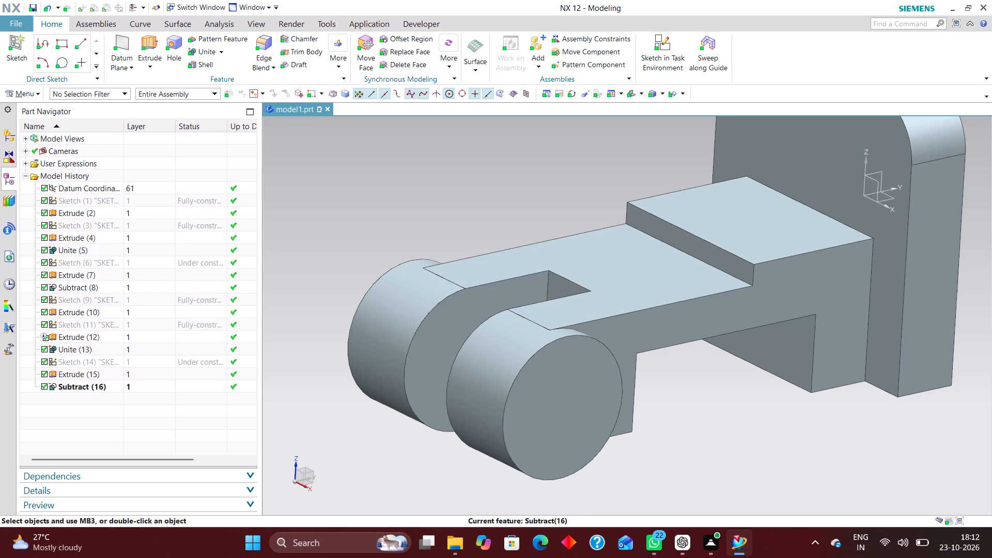
Create a new sketch on the datum coordinate system's YZ plane for the bracket's side profile.
{"action": "scroll", "coordinate": [395, 329], "scroll_direction": "down", "scroll_amount": 2}
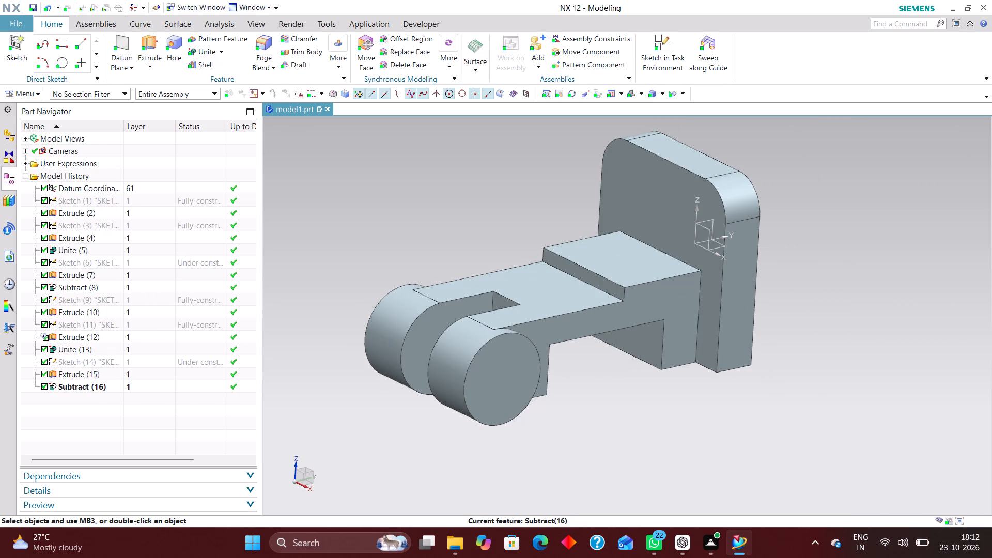
{"action": "scroll", "coordinate": [479, 338], "scroll_direction": "up", "scroll_amount": 3}
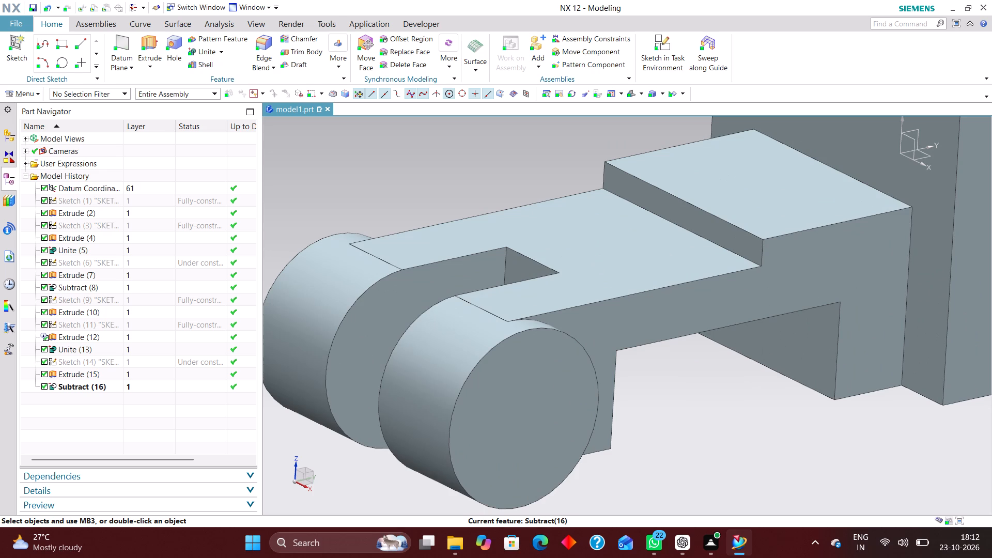
{"action": "scroll", "coordinate": [774, 424], "scroll_direction": "down", "scroll_amount": 1}
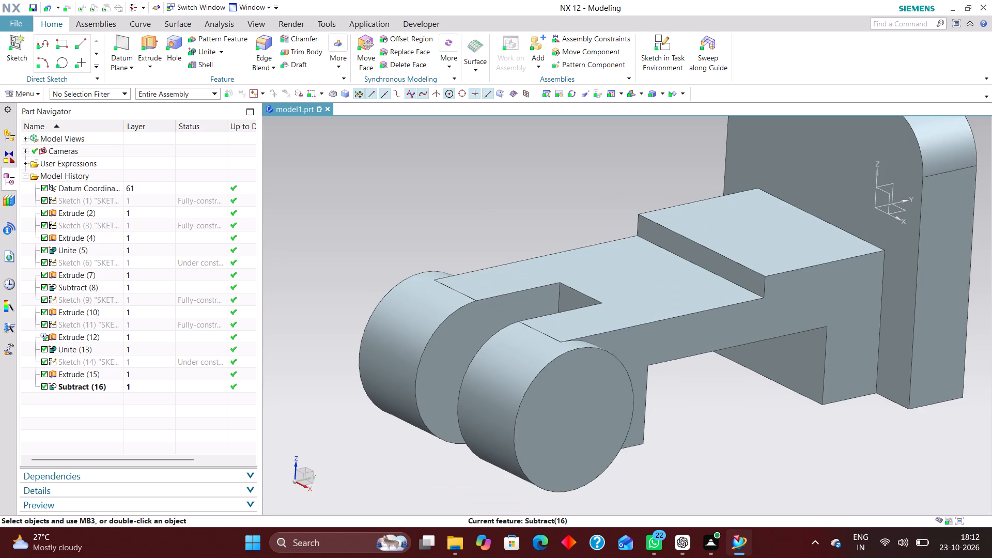
{"action": "scroll", "coordinate": [638, 400], "scroll_direction": "down", "scroll_amount": 3}
{"action": "scroll", "coordinate": [681, 470], "scroll_direction": "up", "scroll_amount": 1}
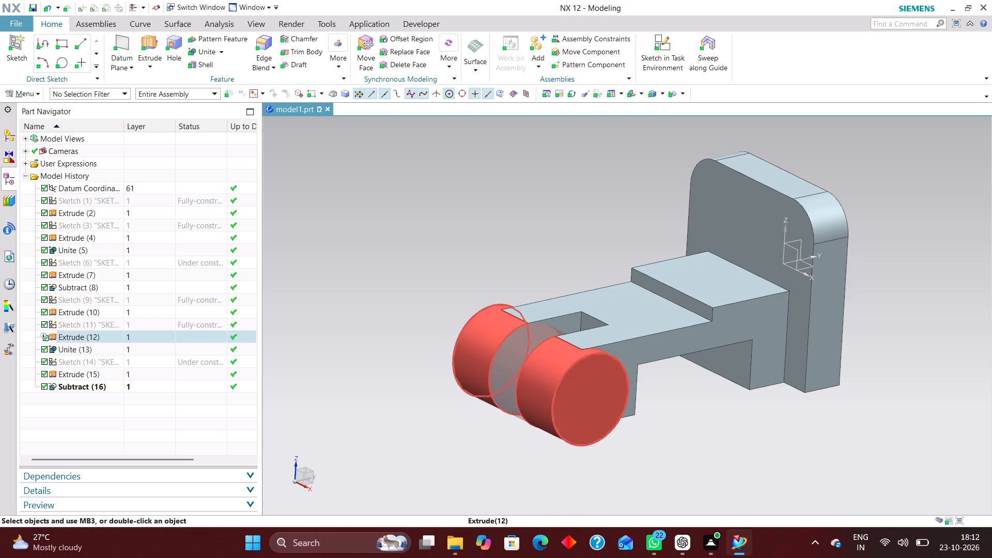
{"action": "left_click", "coordinate": [662, 38]}
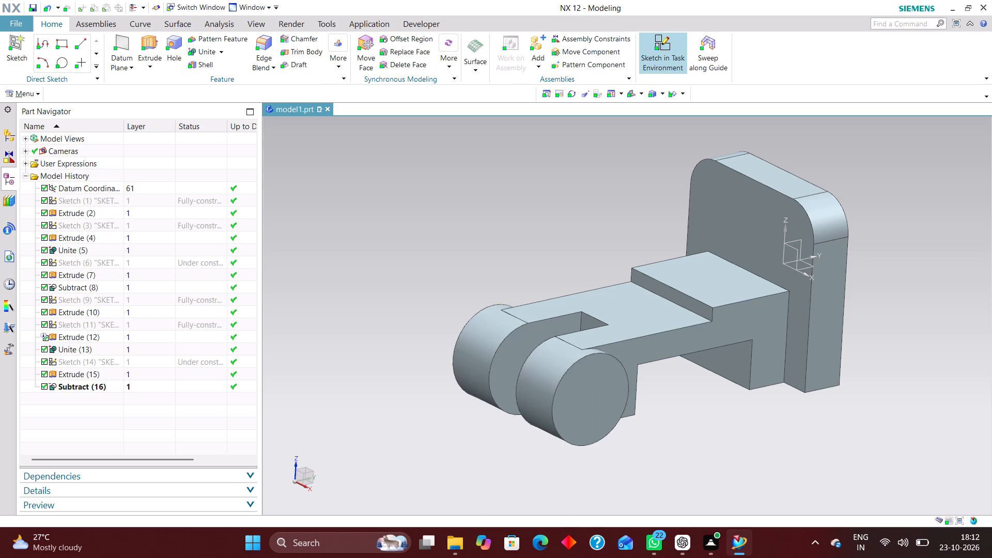
{"action": "left_click", "coordinate": [795, 240]}
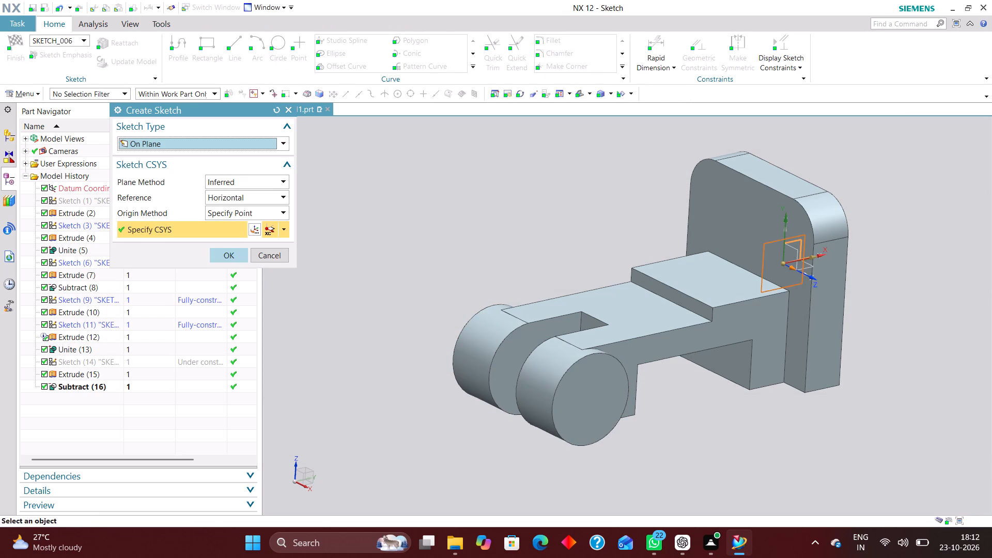
{"action": "left_click", "coordinate": [234, 252]}
{"action": "scroll", "coordinate": [502, 295], "scroll_direction": "up", "scroll_amount": 1}
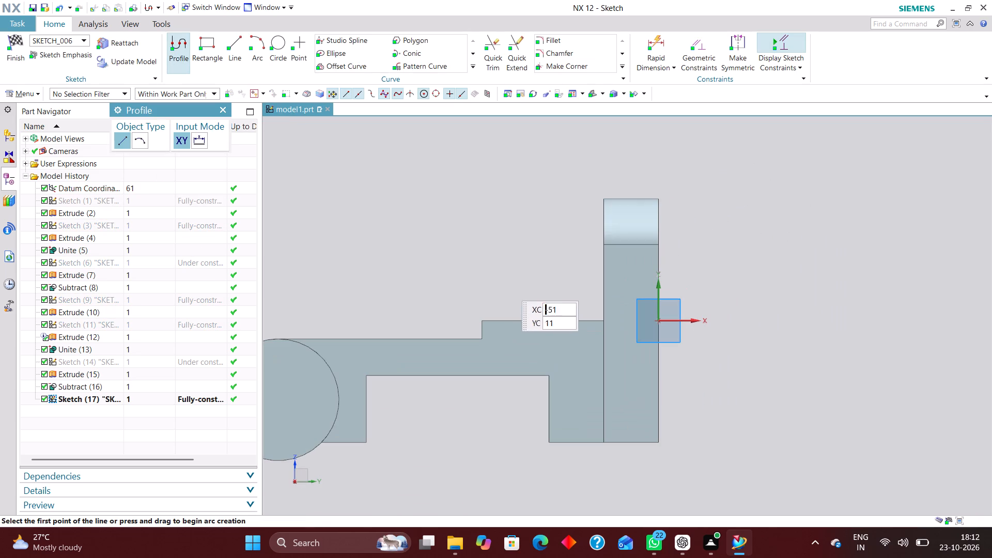
Sketch a closed right triangle above the raised arm pad beside the upright plate, with a horizontal leg about 26 mm long.
{"action": "left_click", "coordinate": [238, 50]}
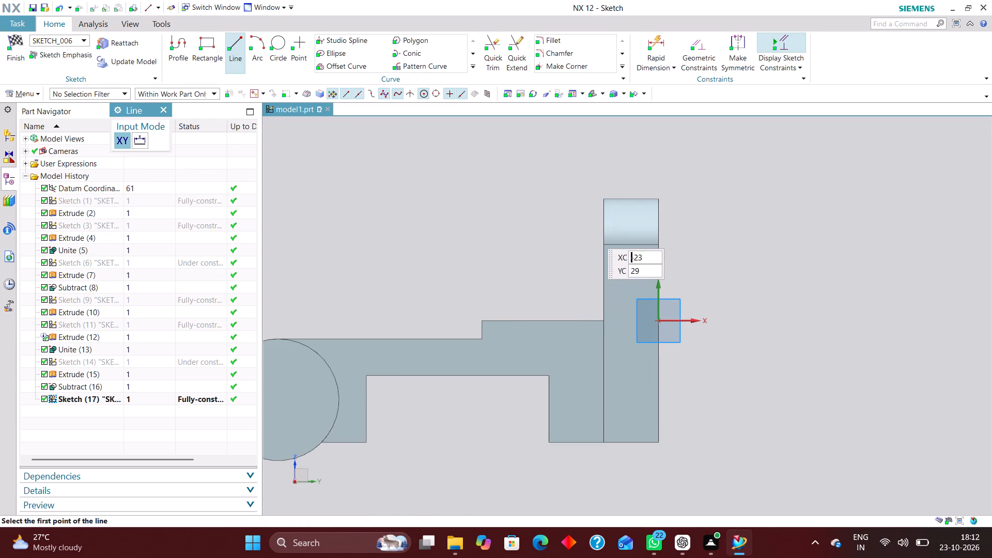
{"action": "left_click", "coordinate": [595, 236]}
{"action": "left_click", "coordinate": [593, 313]}
{"action": "left_click", "coordinate": [594, 313]}
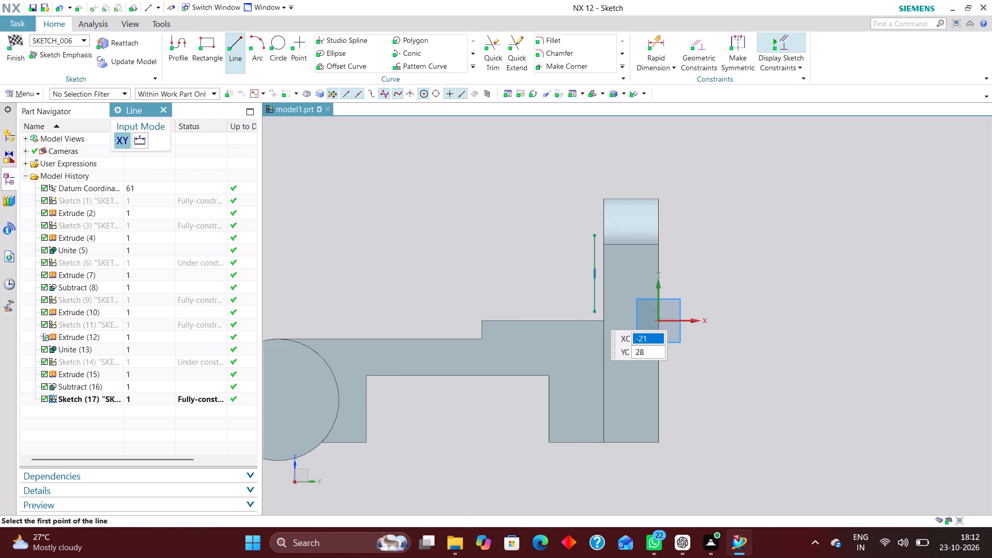
{"action": "left_click", "coordinate": [514, 308]}
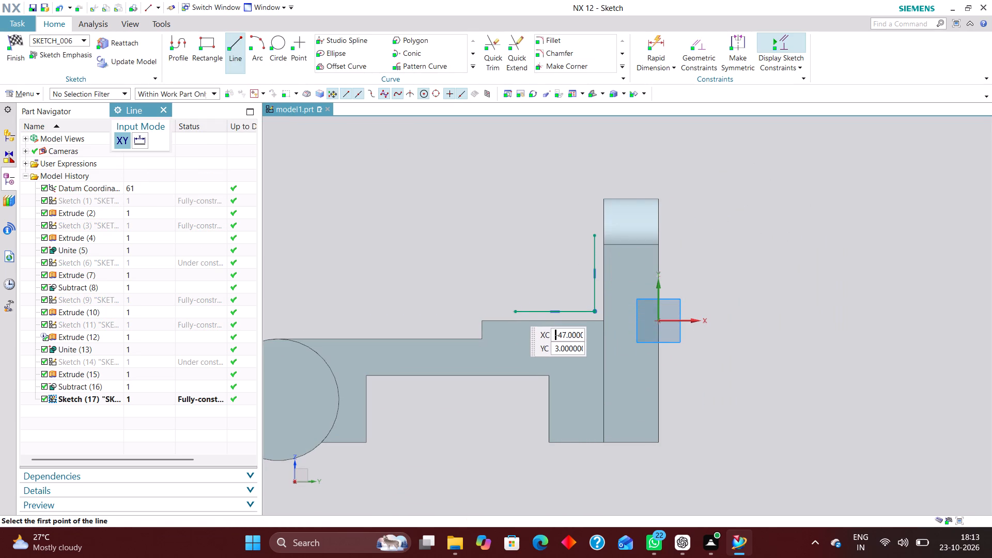
{"action": "left_click", "coordinate": [513, 309]}
{"action": "left_click", "coordinate": [593, 240]}
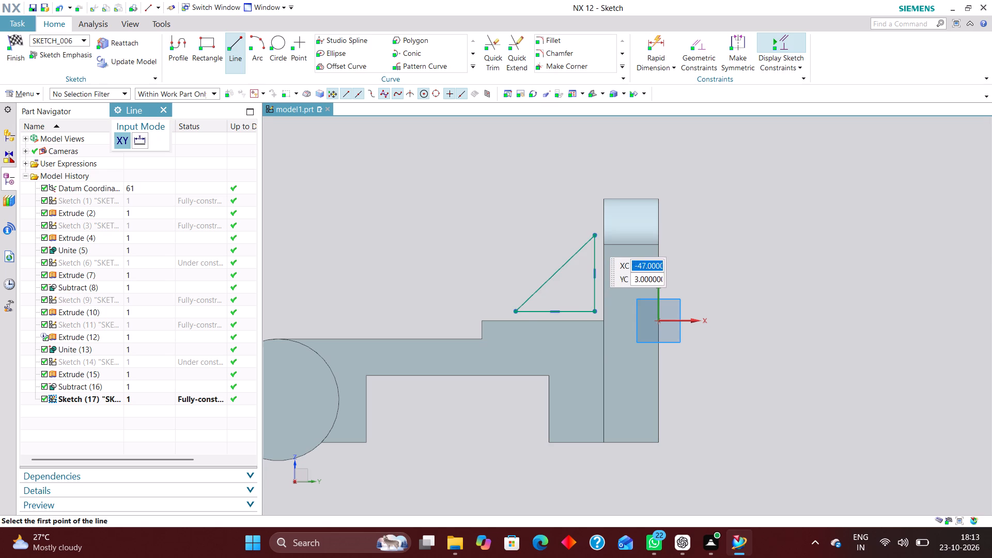
{"action": "left_click", "coordinate": [165, 108]}
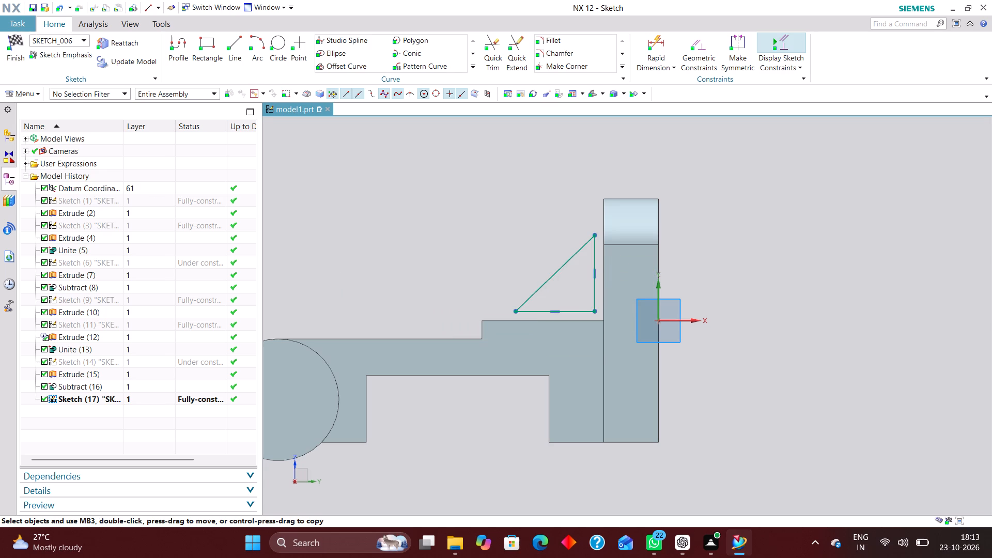
Dimension the triangle's horizontal leg to 40 mm.
{"action": "left_click", "coordinate": [655, 40]}
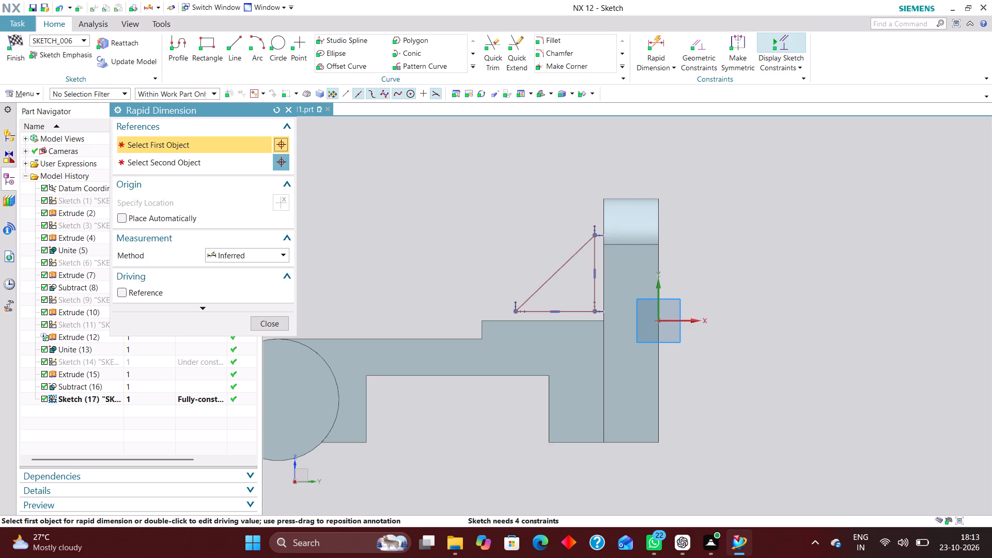
{"action": "scroll", "coordinate": [569, 333], "scroll_direction": "up", "scroll_amount": 5}
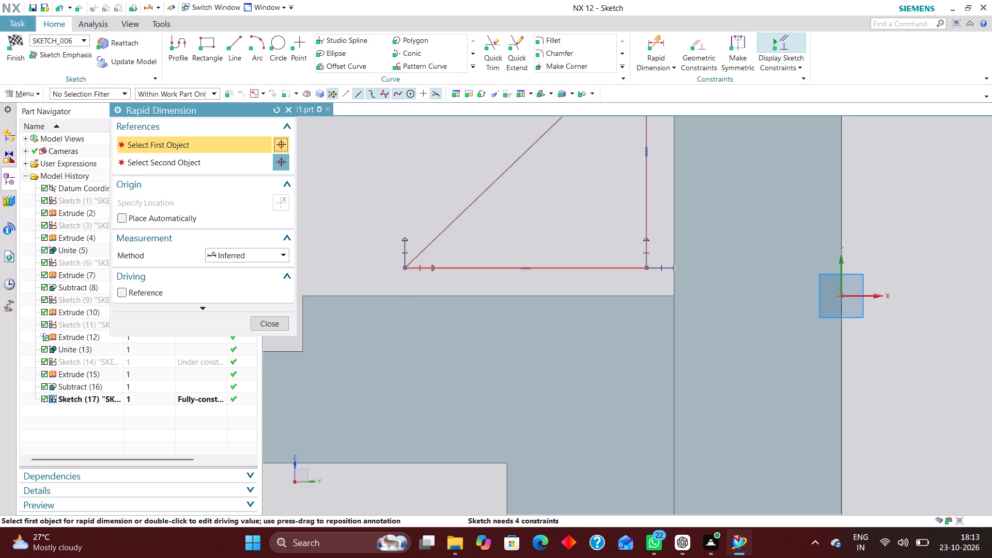
{"action": "left_click", "coordinate": [573, 270]}
{"action": "left_click", "coordinate": [542, 364]}
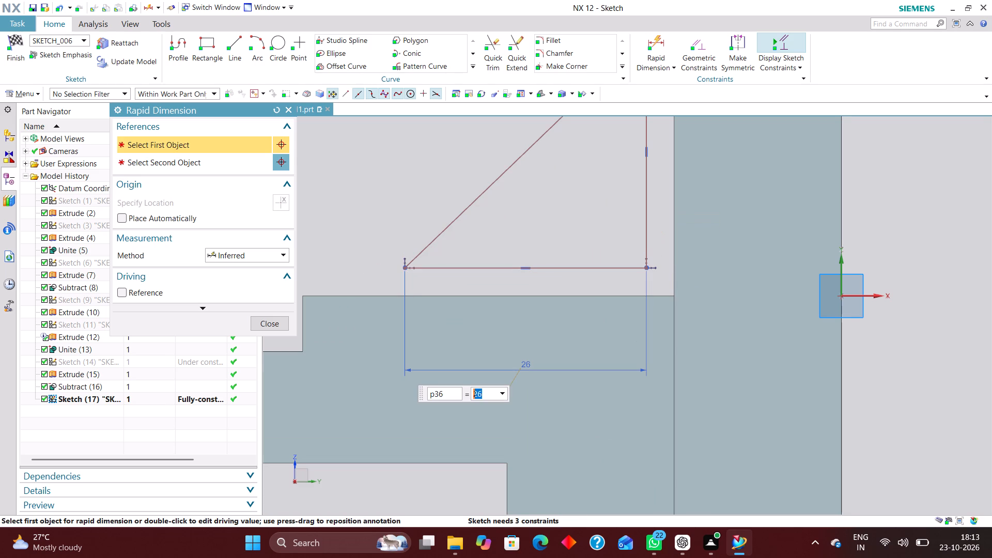
{"action": "type", "text": "40"}
{"action": "key", "text": "Return"}
Dimension the distance from the triangle's vertical leg to the upright plate's back edge as 18 mm.
{"action": "scroll", "coordinate": [796, 350], "scroll_direction": "down", "scroll_amount": 3}
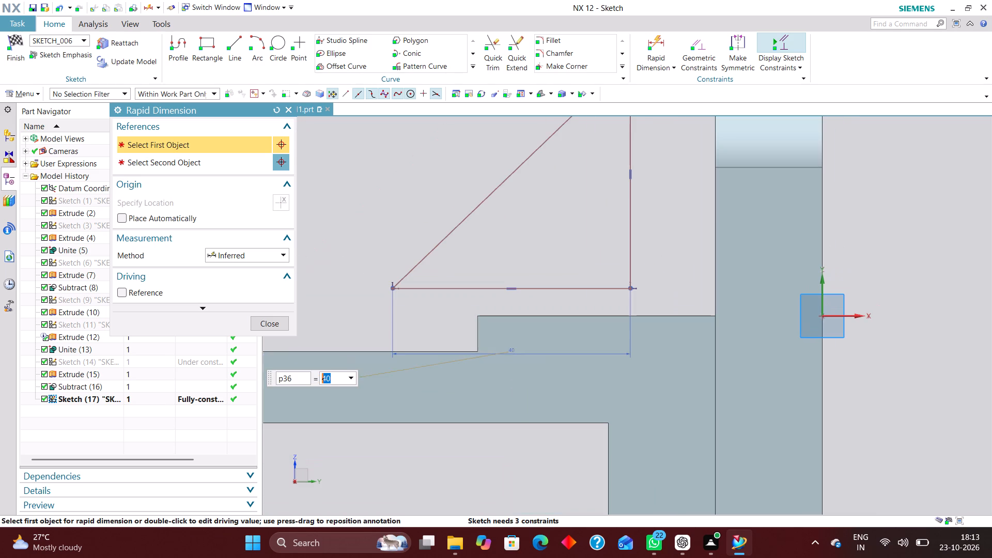
{"action": "left_click", "coordinate": [632, 269]}
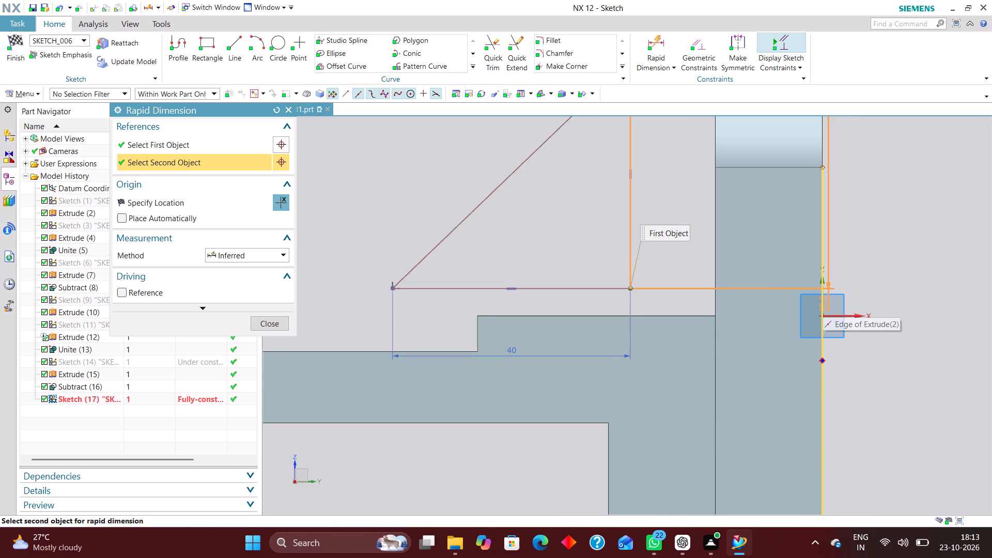
{"action": "left_click", "coordinate": [823, 304]}
{"action": "left_click", "coordinate": [748, 395]}
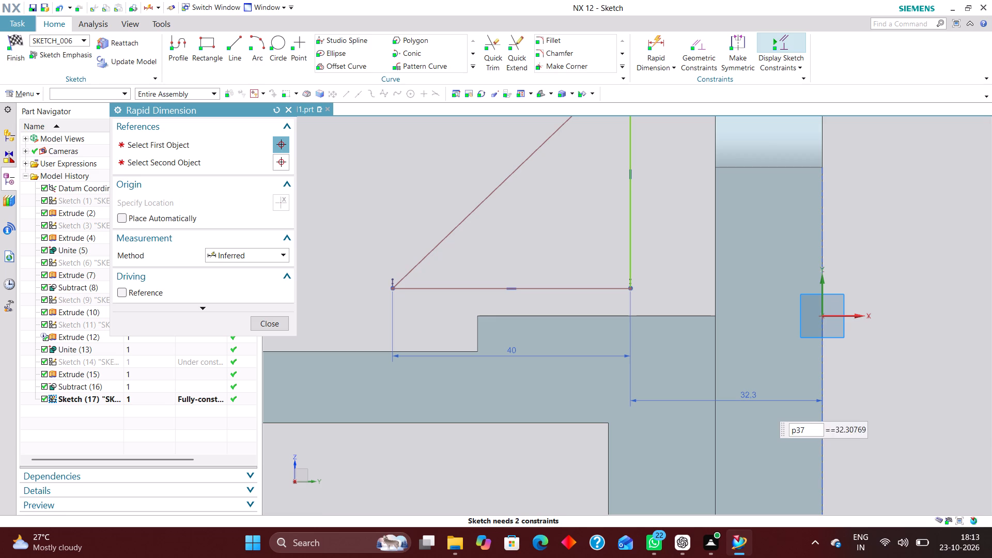
{"action": "type", "text": "18"}
{"action": "key", "text": "Return"}
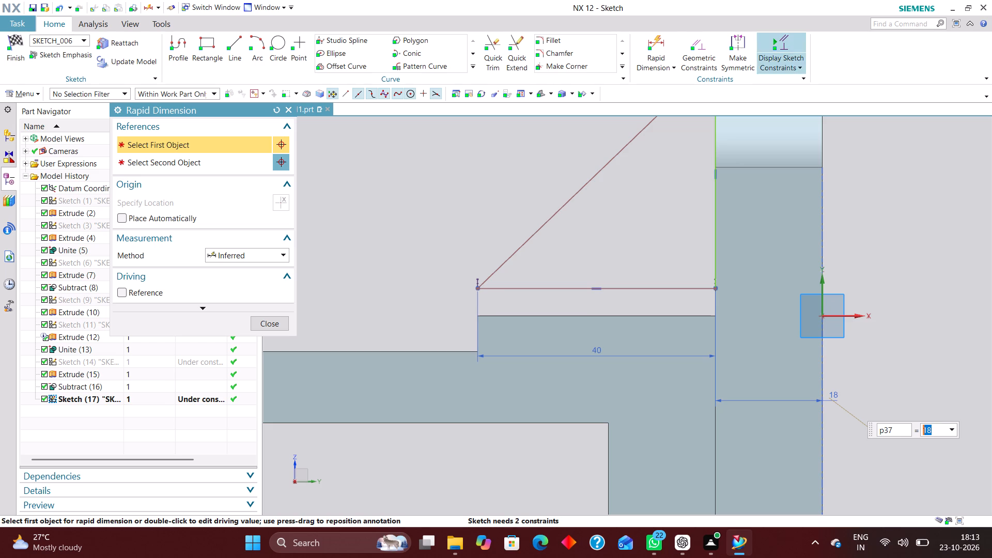
Constrain the midpoint of the triangle's horizontal leg to lie on the sketch's X axis.
{"action": "left_click", "coordinate": [701, 45]}
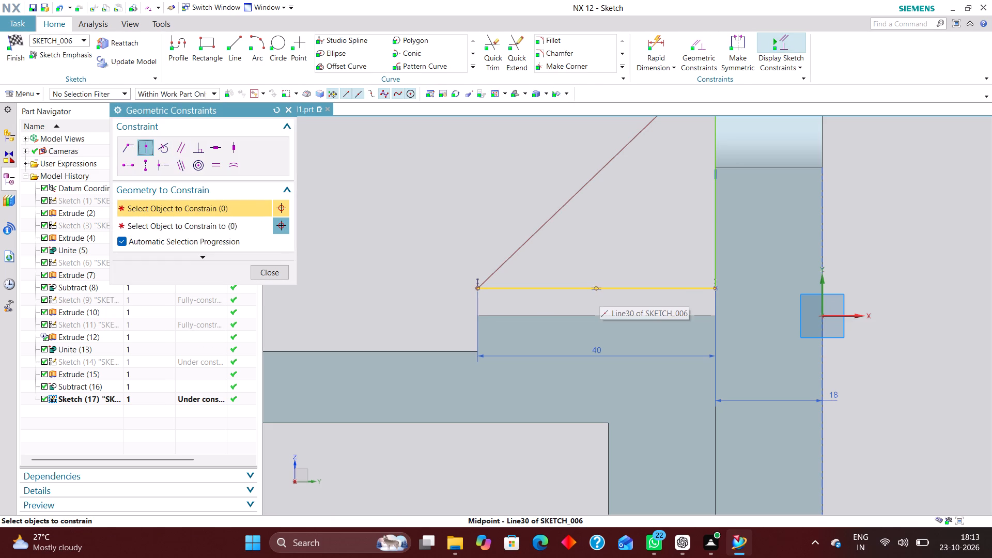
{"action": "left_click", "coordinate": [596, 286]}
{"action": "left_click", "coordinate": [843, 316]}
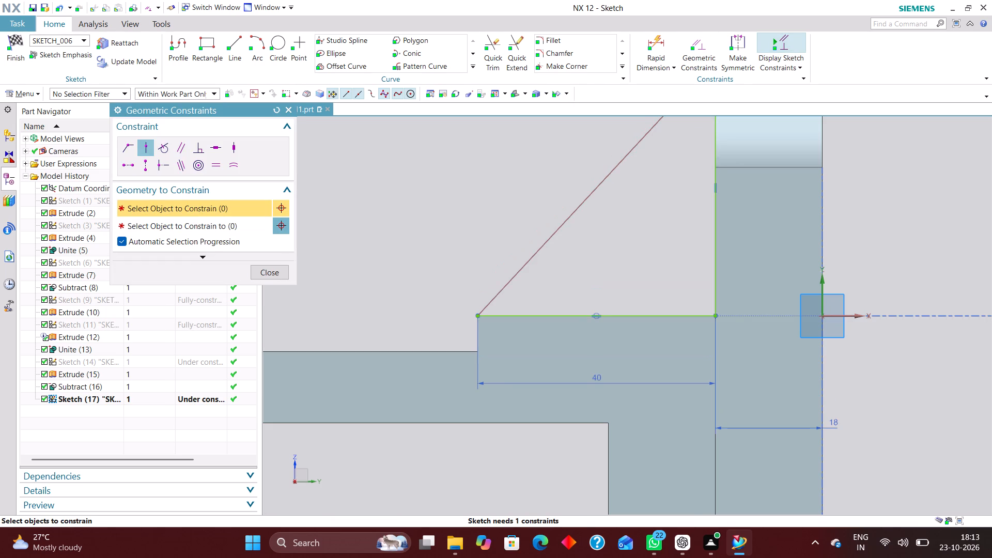
Dimension the triangle's vertical leg to 40 mm and finish the sketch.
{"action": "scroll", "coordinate": [608, 368], "scroll_direction": "down", "scroll_amount": 1}
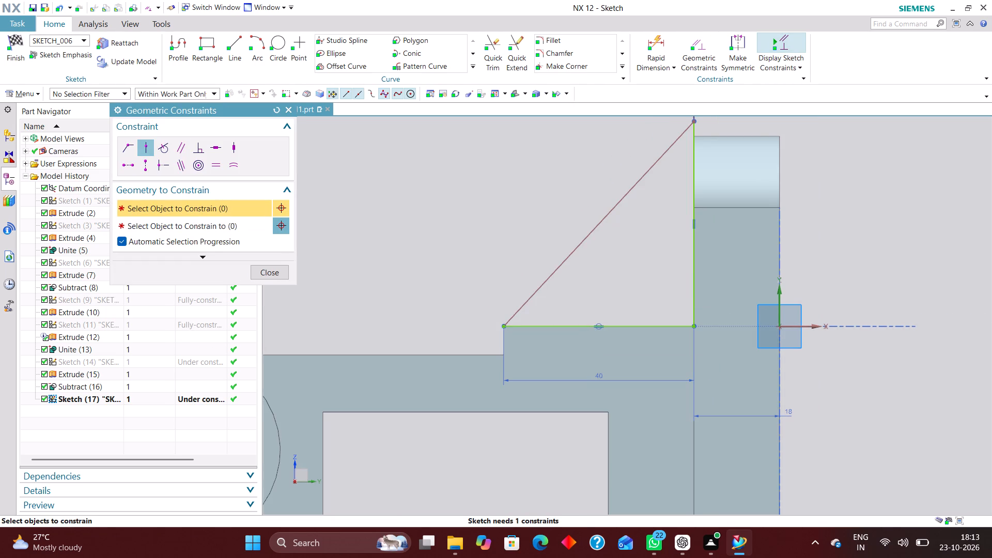
{"action": "scroll", "coordinate": [674, 383], "scroll_direction": "down", "scroll_amount": 1}
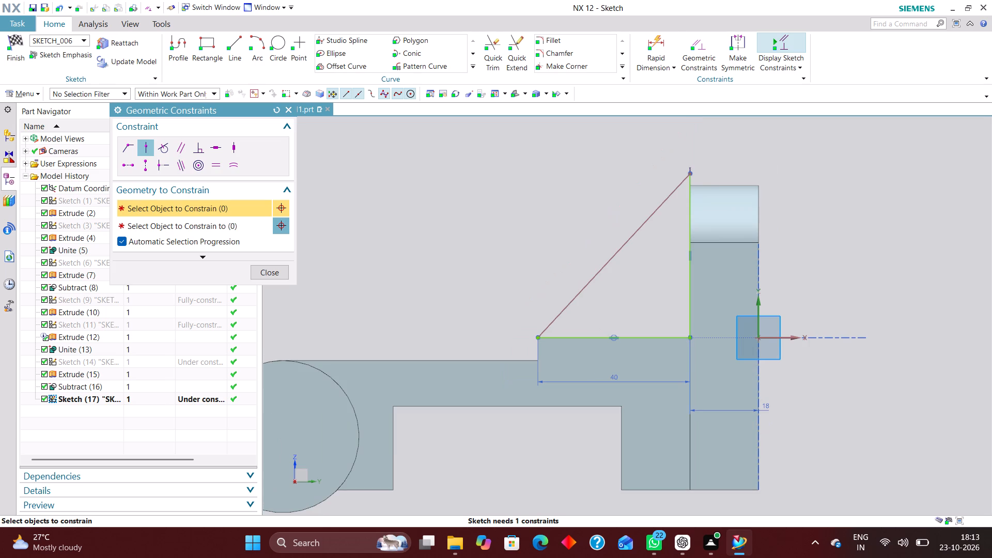
{"action": "left_click", "coordinate": [660, 38]}
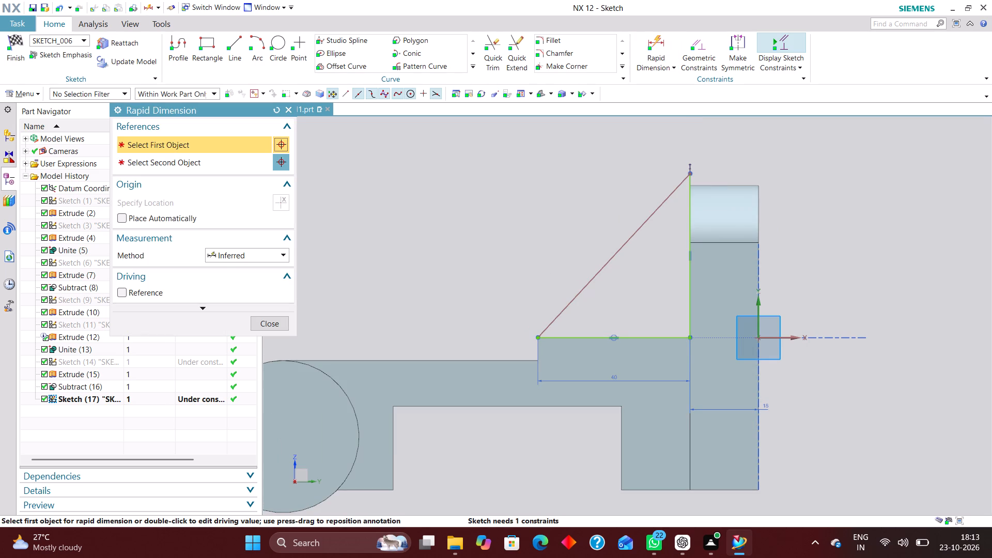
{"action": "left_click", "coordinate": [692, 225]}
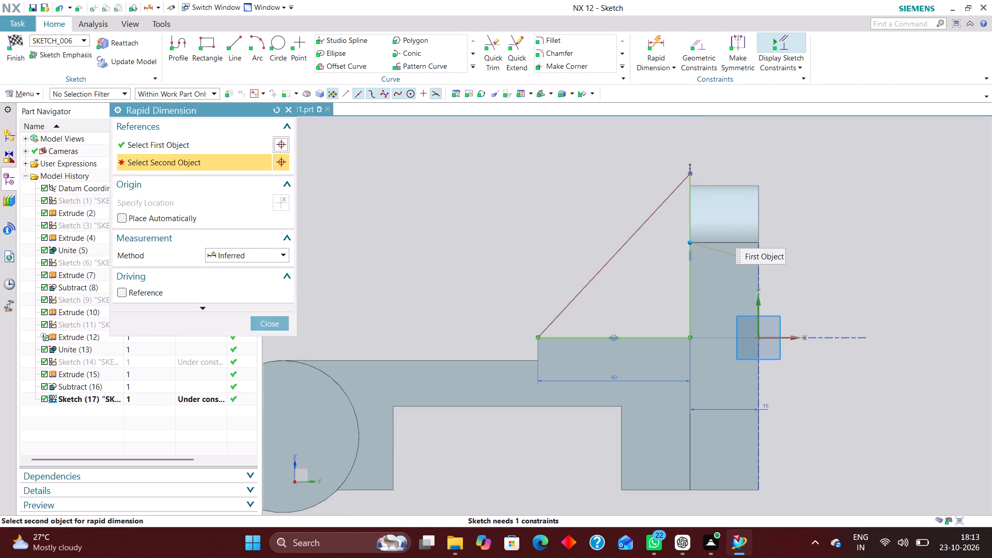
{"action": "left_click", "coordinate": [277, 113]}
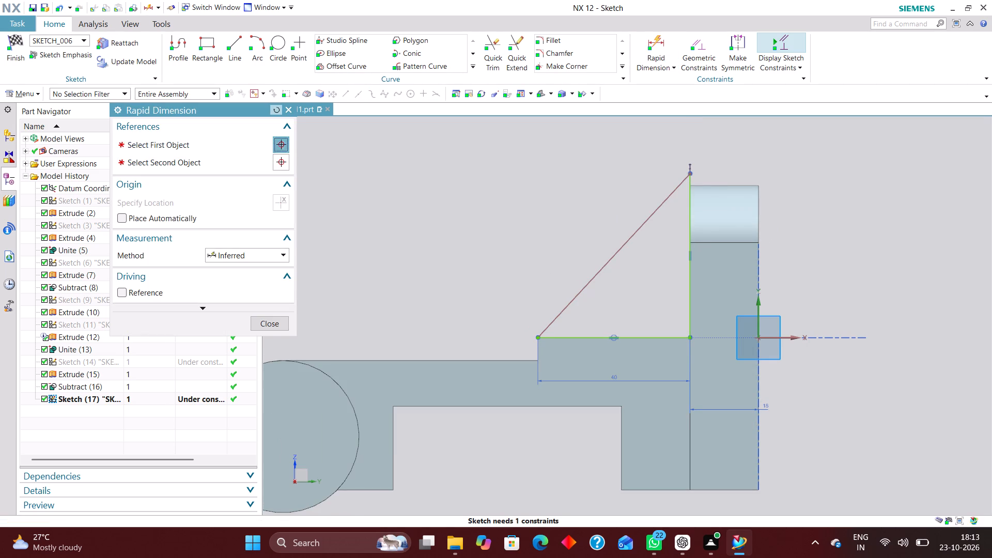
{"action": "left_click", "coordinate": [687, 291]}
{"action": "left_click", "coordinate": [839, 275]}
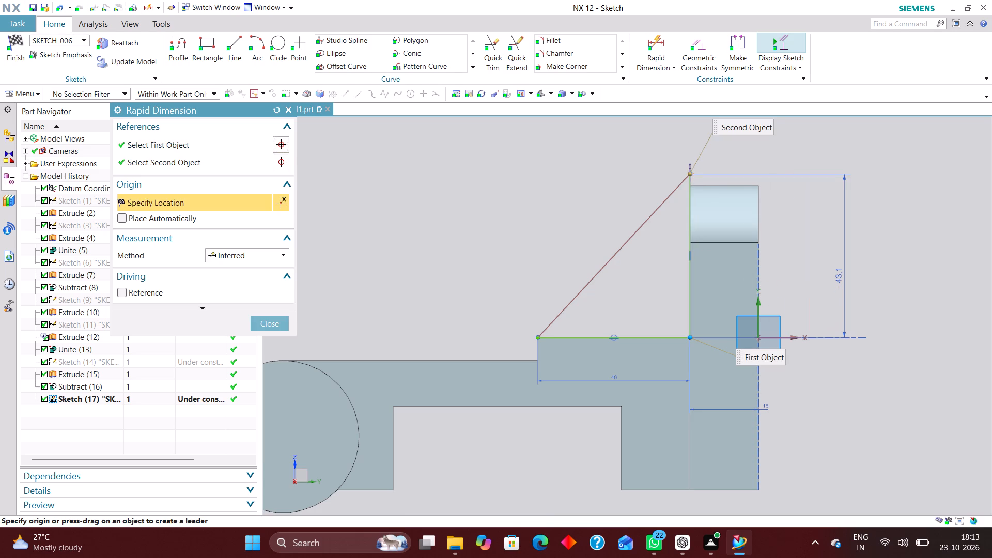
{"action": "type", "text": "40"}
{"action": "key", "text": "Return"}
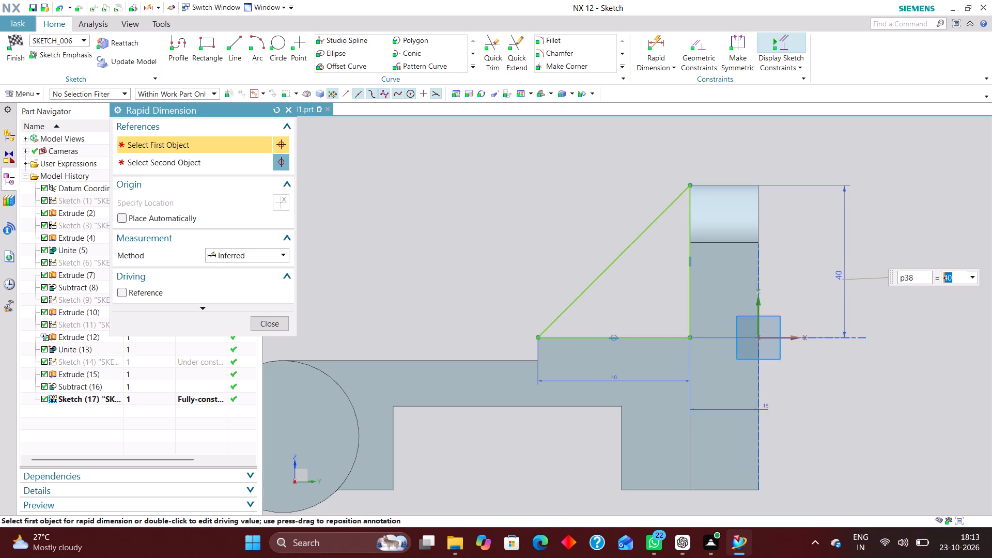
{"action": "left_click", "coordinate": [261, 323]}
{"action": "left_click", "coordinate": [11, 41]}
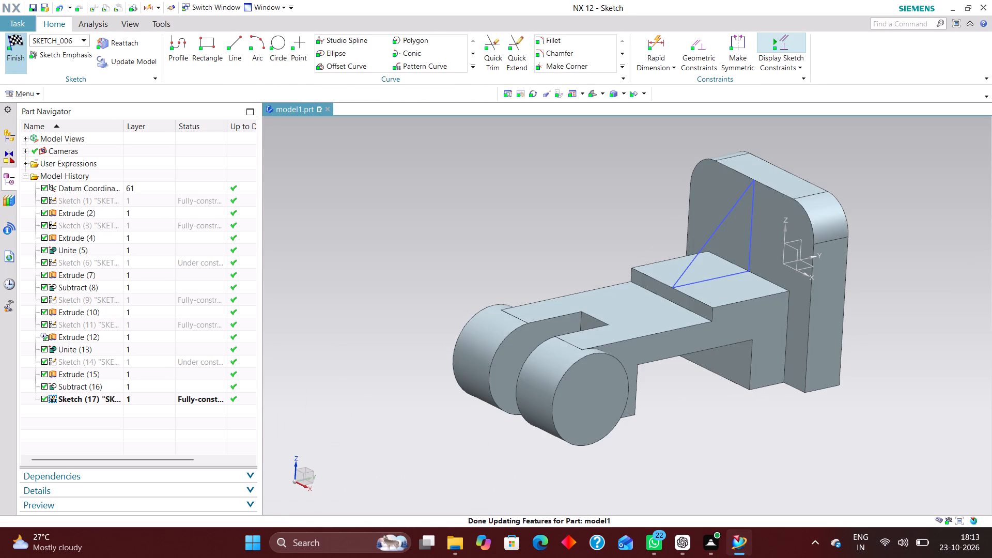
Extrude the triangle sketch symmetrically with a distance of 6 mm as the rib between the upright plate and the arm.
{"action": "left_click", "coordinate": [153, 42]}
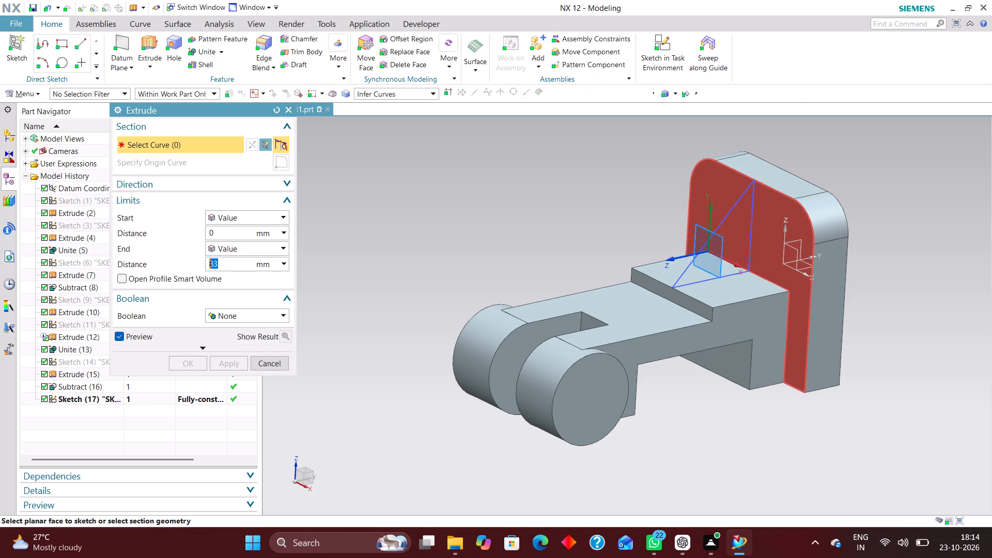
{"action": "left_click", "coordinate": [701, 251]}
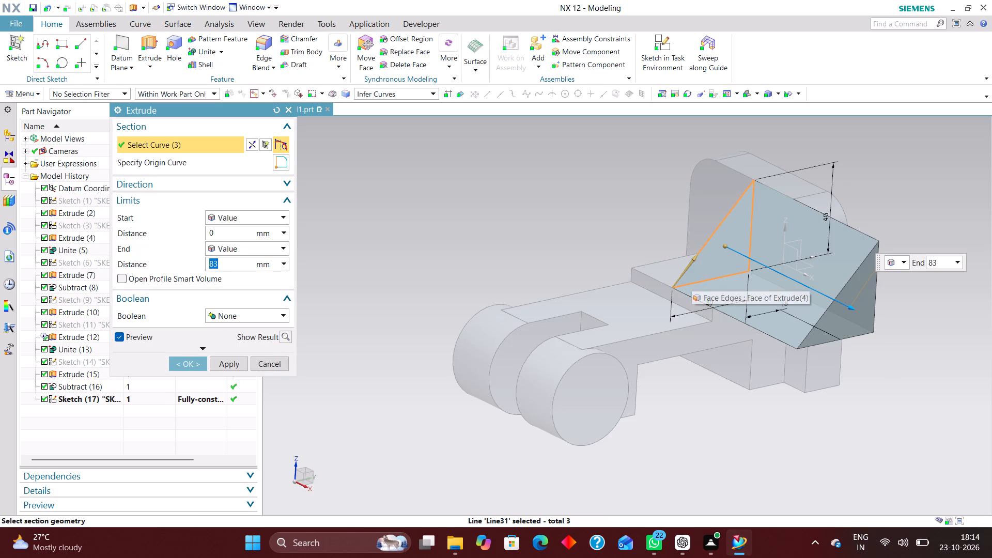
{"action": "left_click", "coordinate": [239, 214]}
{"action": "left_click", "coordinate": [236, 242]}
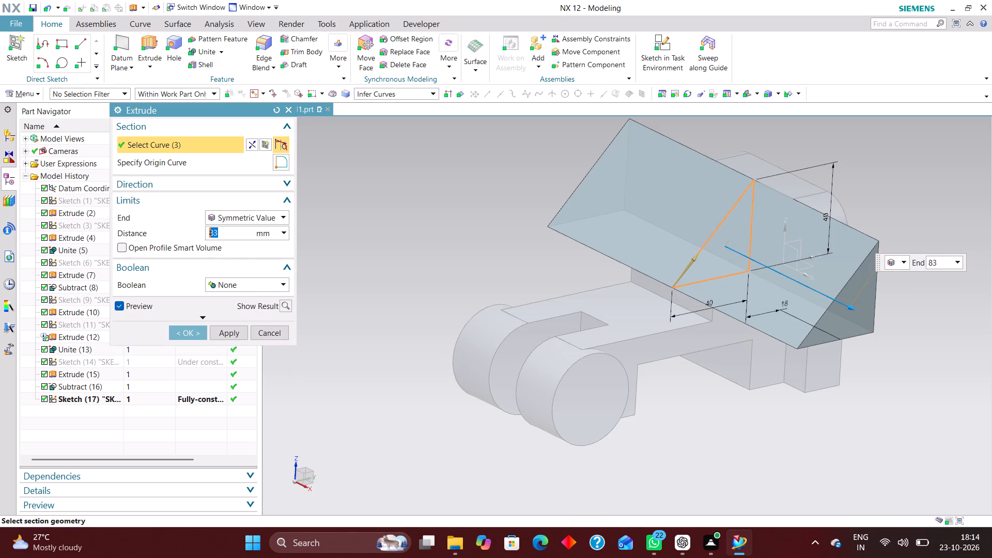
{"action": "key", "text": "6"}
{"action": "key", "text": "Return"}
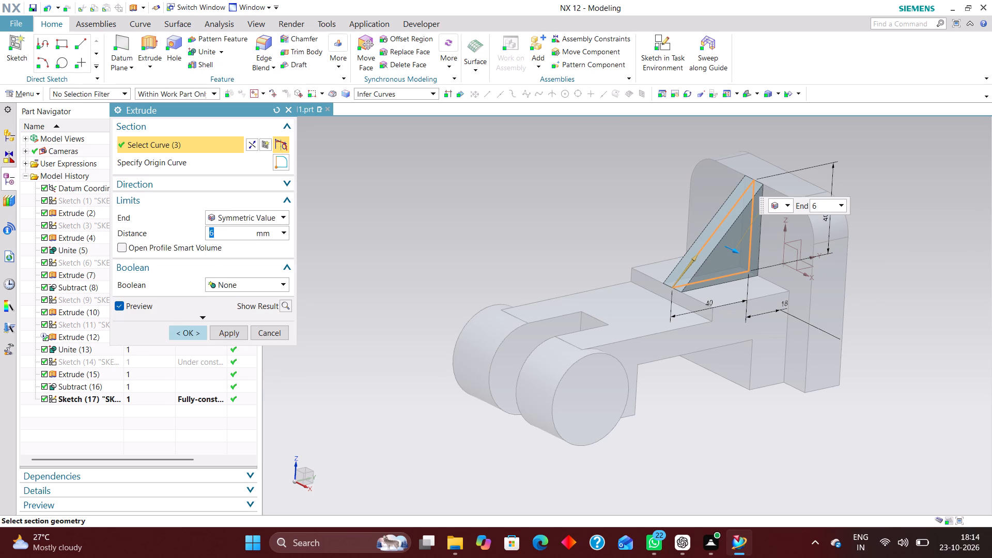
{"action": "left_click", "coordinate": [194, 336]}
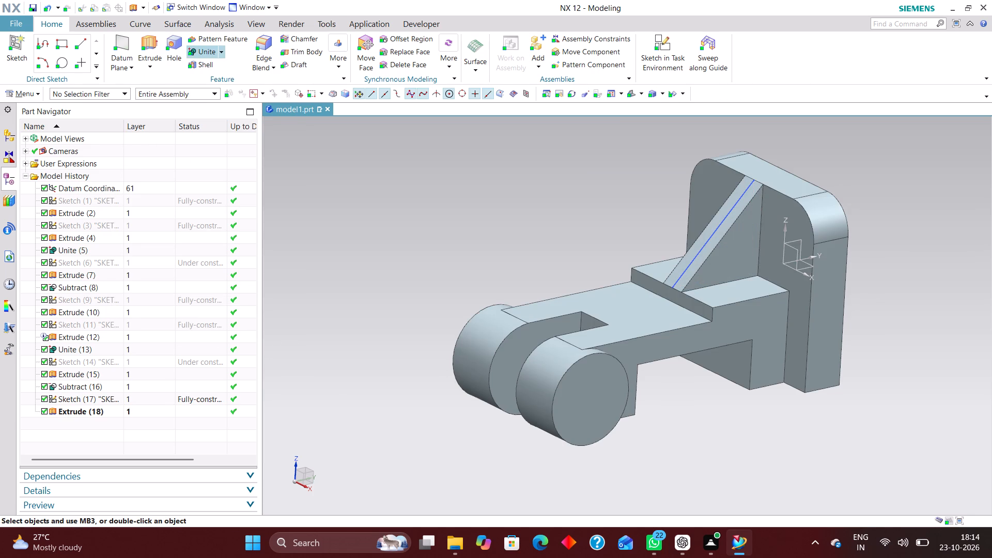
Unite the triangular rib with the main bracket body.
{"action": "left_click", "coordinate": [207, 48]}
{"action": "left_click", "coordinate": [692, 326]}
{"action": "left_click", "coordinate": [725, 265]}
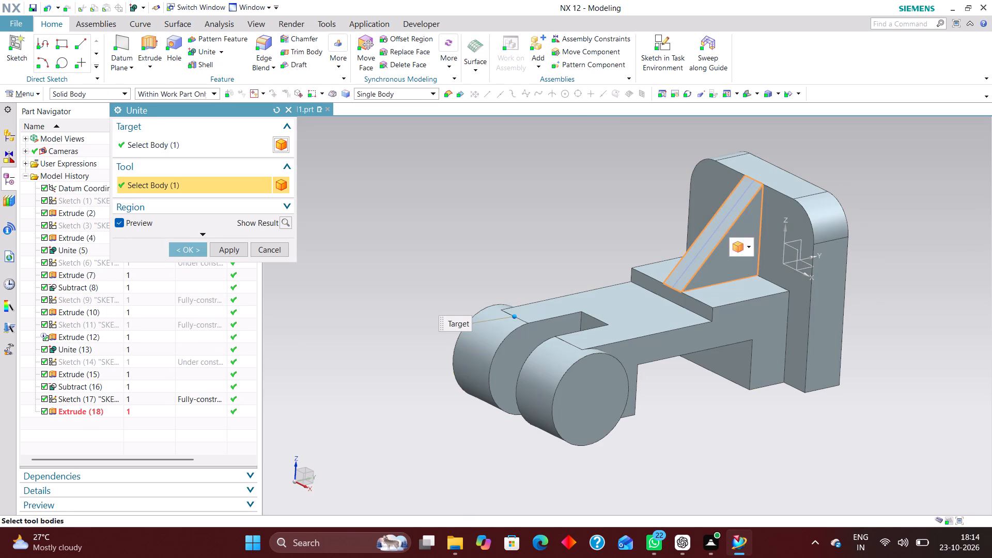
{"action": "left_click", "coordinate": [189, 249]}
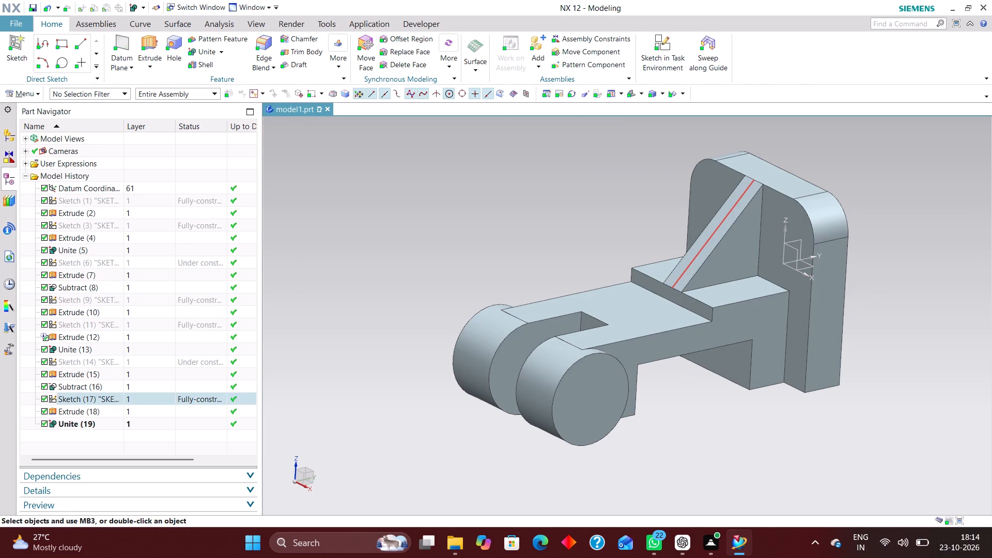
Hide the rib's triangle sketch.
{"action": "right_click_drag", "start_coordinate": [722, 220], "coordinate": [711, 247]}
{"action": "left_click", "coordinate": [268, 444]}
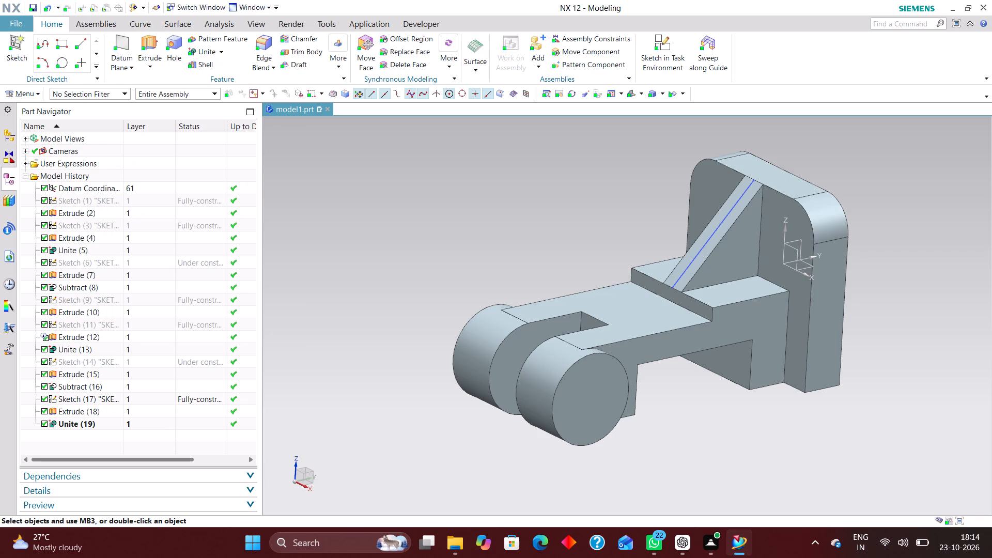
{"action": "right_click_drag", "start_coordinate": [711, 233], "coordinate": [712, 356]}
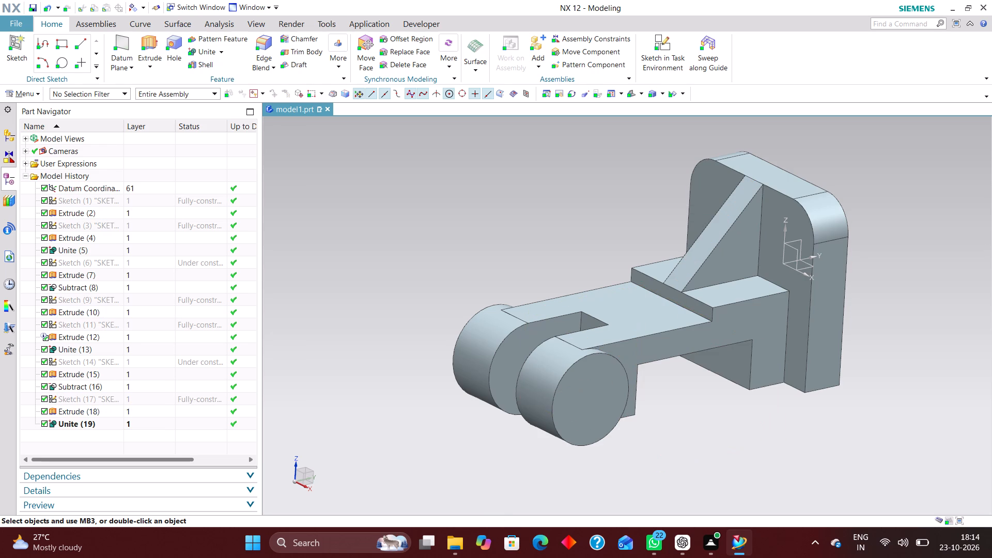
Examine the bracket and its triangular rib from several angles, ending in the isometric view.
{"action": "key", "text": "End"}
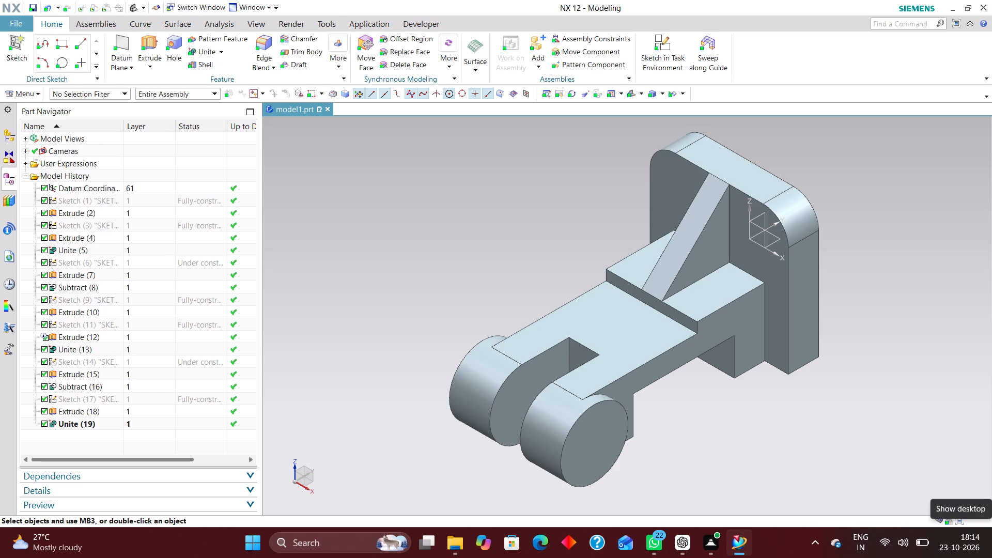
{"action": "scroll", "coordinate": [657, 398], "scroll_direction": "down", "scroll_amount": 6}
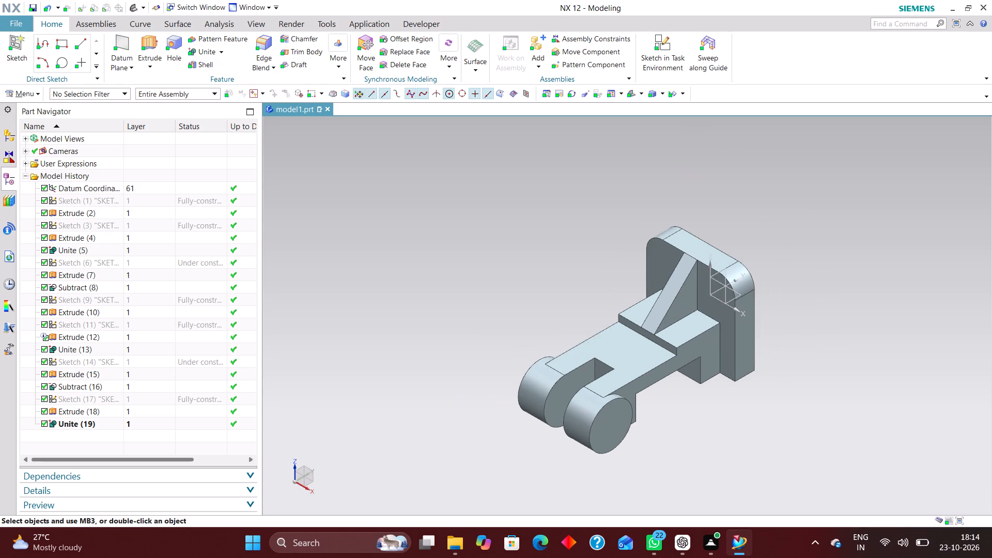
{"action": "scroll", "coordinate": [660, 452], "scroll_direction": "up", "scroll_amount": 1}
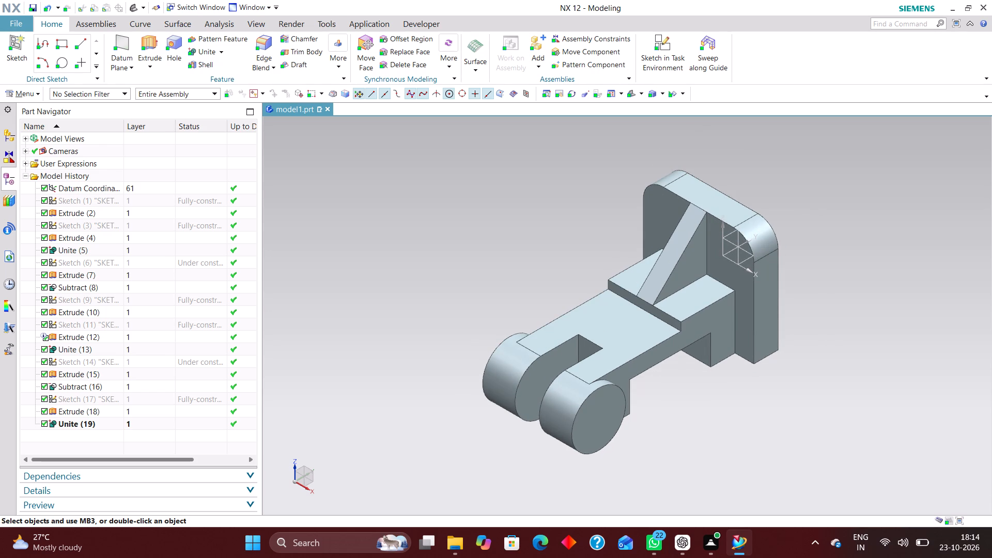
{"action": "scroll", "coordinate": [717, 446], "scroll_direction": "up", "scroll_amount": 1}
{"action": "middle_click_drag", "start_coordinate": [717, 445], "coordinate": [669, 435]}
{"action": "scroll", "coordinate": [717, 445], "scroll_direction": "down", "scroll_amount": 1}
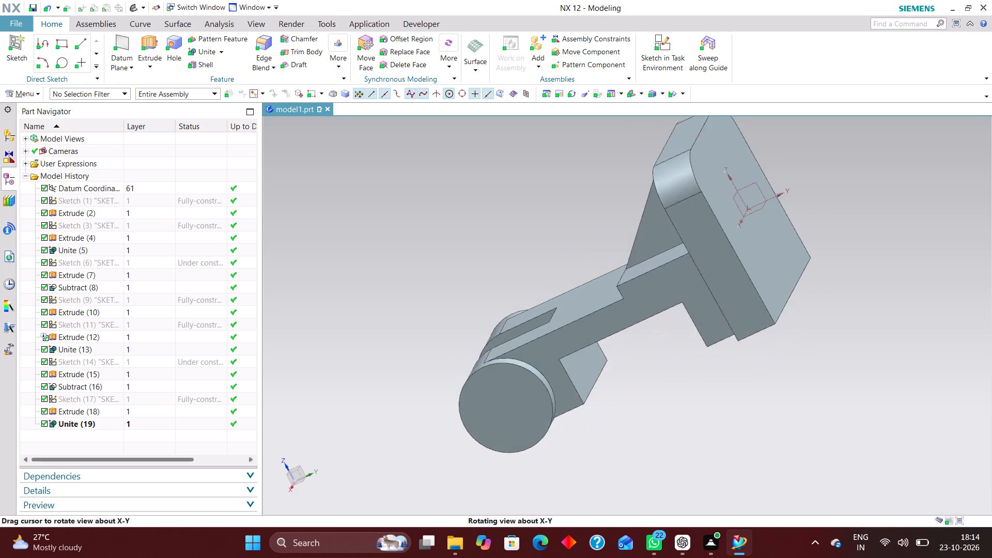
{"action": "middle_click_drag", "start_coordinate": [669, 435], "coordinate": [699, 435]}
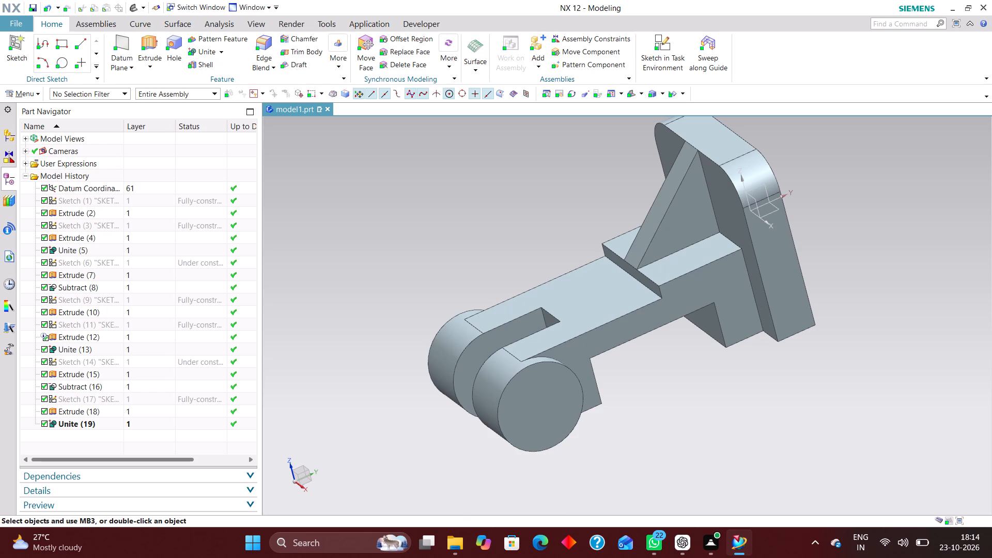
{"action": "key", "text": "End"}
{"action": "key", "text": "End"}
{"action": "key", "text": "End"}
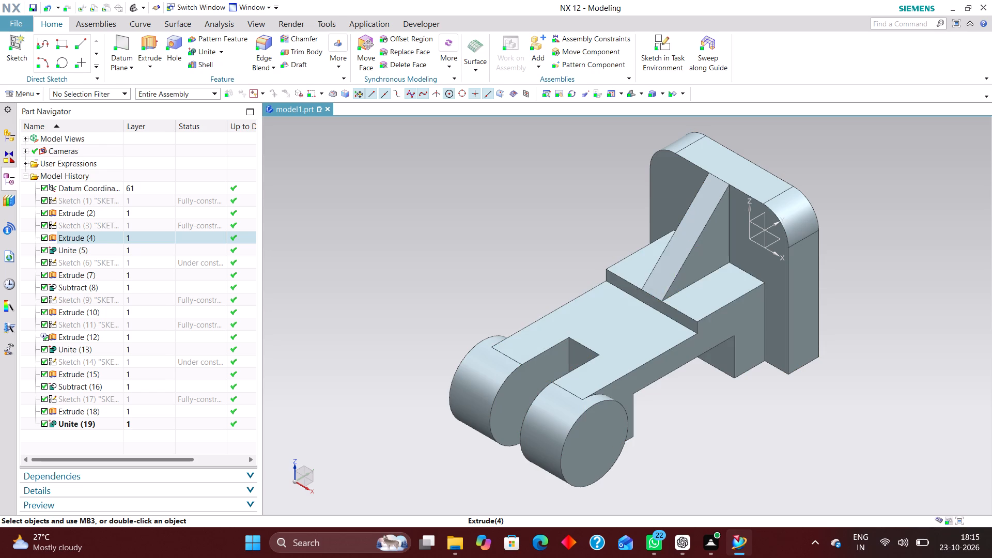
Set up a simple 15 mm diameter hole through the body, centred on the upright plate's rounded upper corner nearest the coordinate system.
{"action": "left_click", "coordinate": [174, 45]}
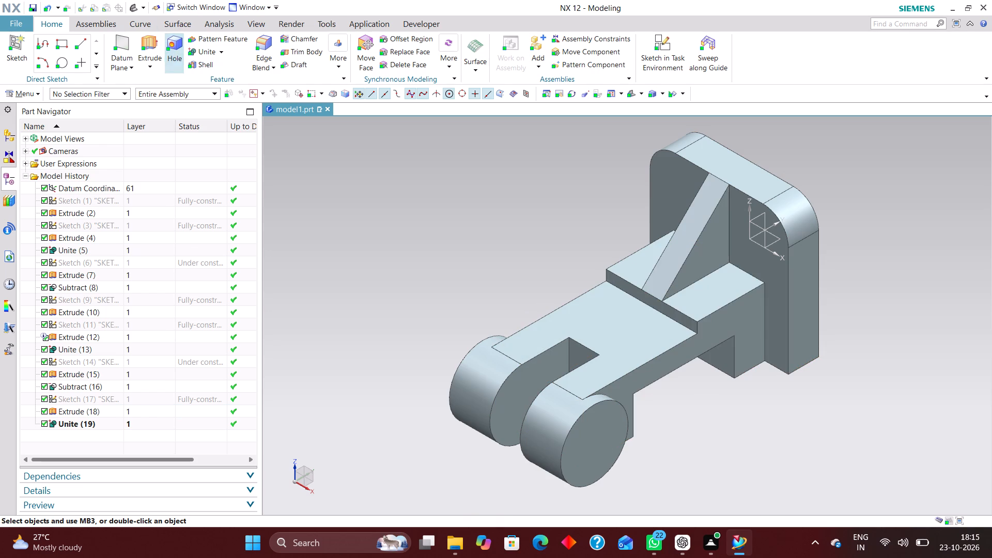
{"action": "left_click", "coordinate": [780, 224]}
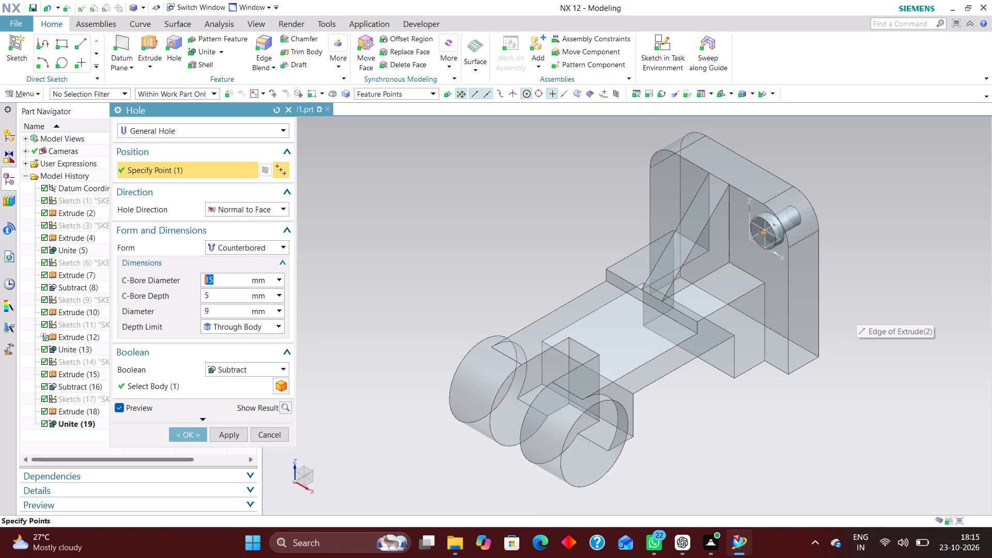
{"action": "left_click", "coordinate": [266, 246]}
{"action": "left_click", "coordinate": [249, 258]}
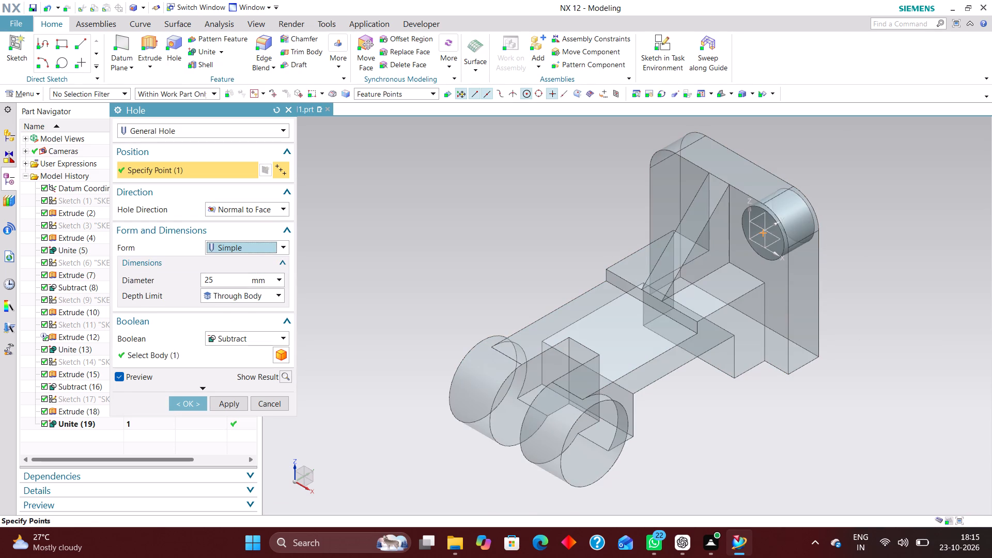
{"action": "left_click_drag", "start_coordinate": [217, 280], "coordinate": [183, 287]}
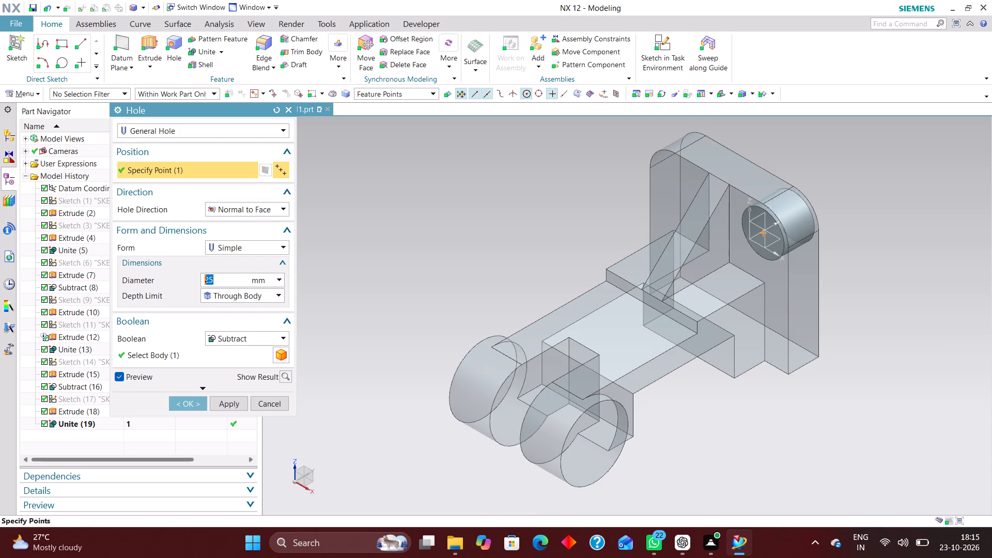
{"action": "type", "text": "7.5"}
{"action": "key", "text": "Return"}
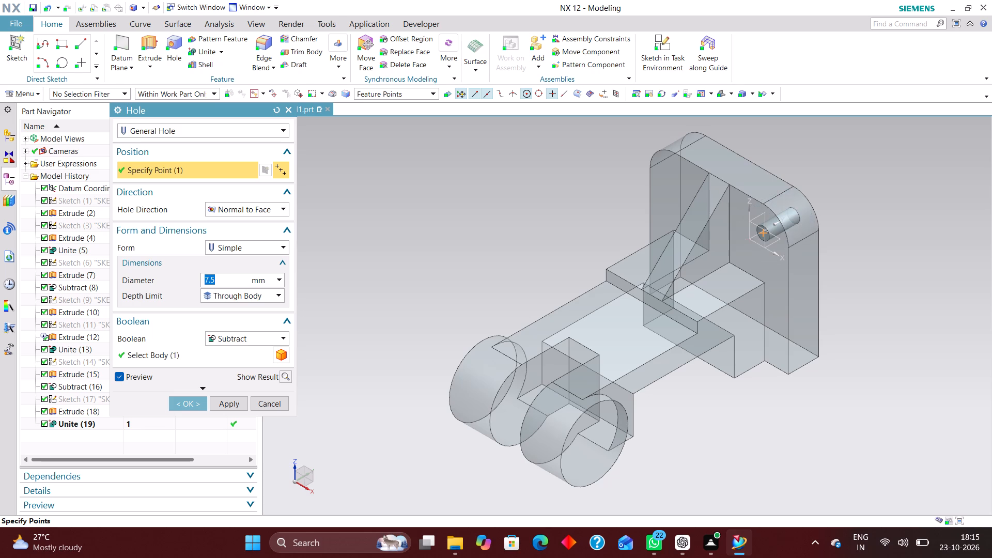
{"action": "type", "text": "15"}
{"action": "key", "text": "Return"}
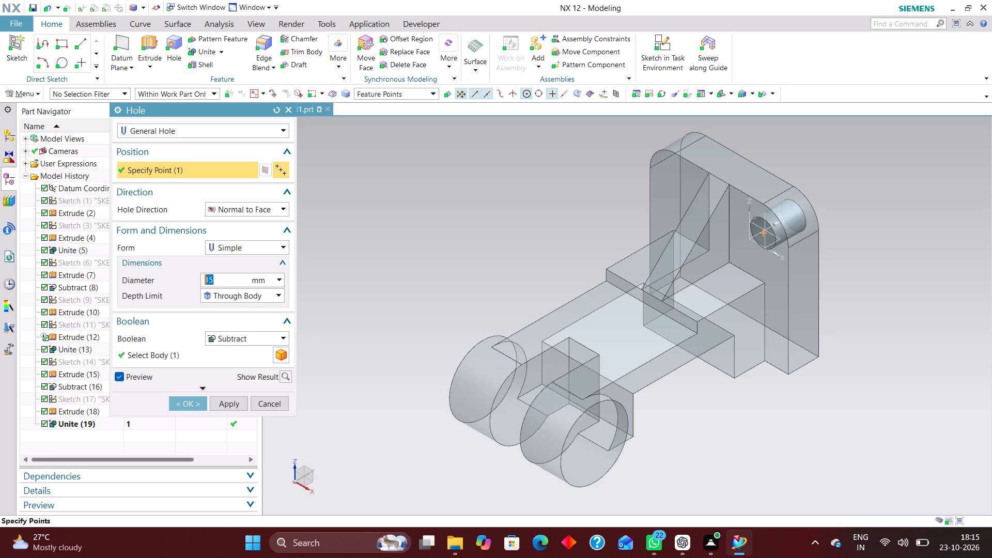
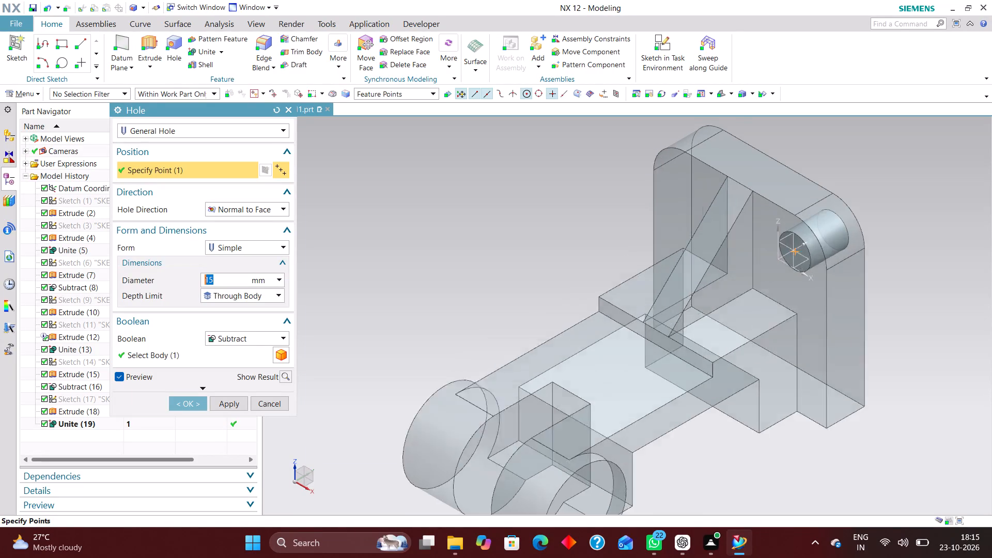
Add a second hole centre at the upright plate's other rounded upper corner and create both 15 mm through holes.
{"action": "left_click", "coordinate": [667, 149]}
{"action": "left_click", "coordinate": [191, 400]}
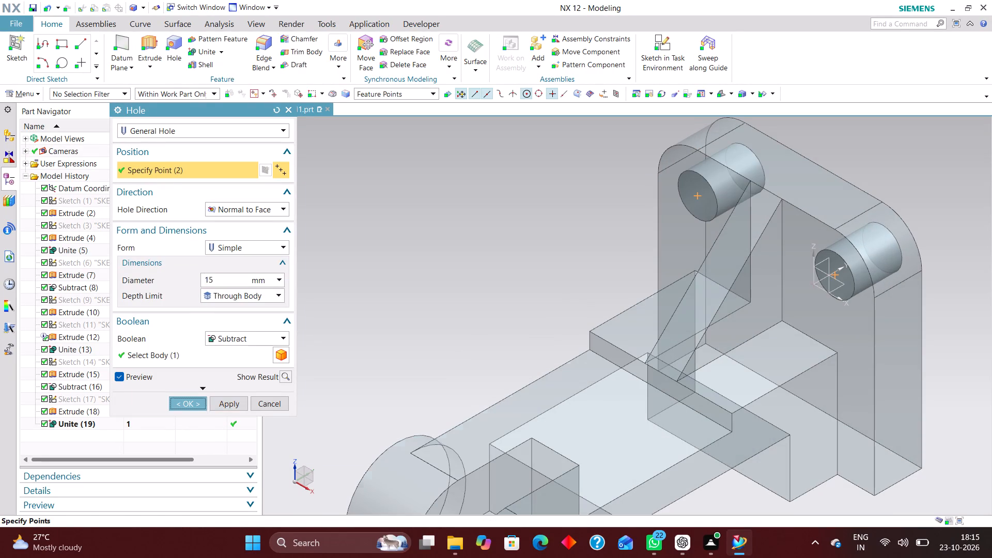
Examine the bracket and the holes in its upright plate from several angles.
{"action": "scroll", "coordinate": [466, 260], "scroll_direction": "down", "scroll_amount": 1}
{"action": "middle_click_drag", "start_coordinate": [839, 330], "coordinate": [855, 308]}
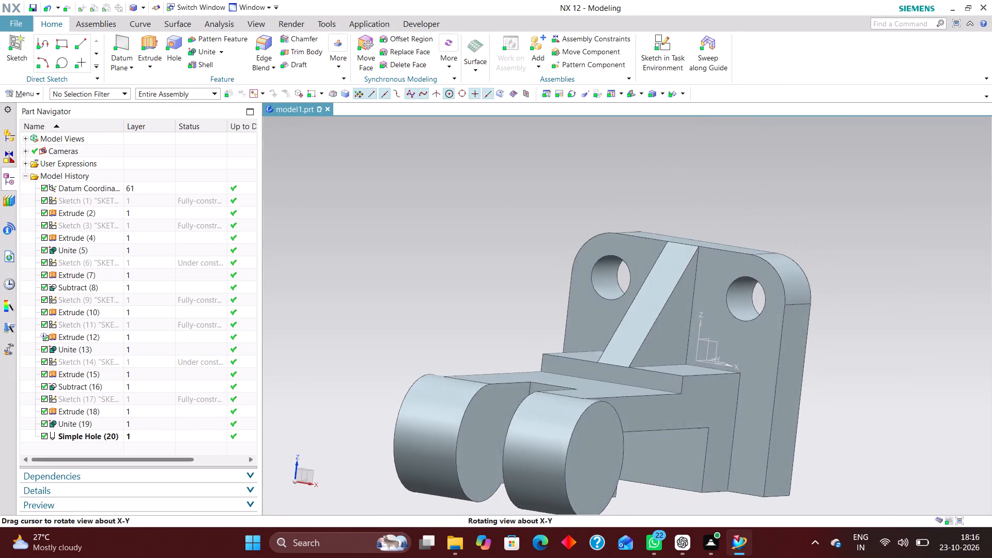
{"action": "middle_click_drag", "start_coordinate": [855, 308], "coordinate": [870, 315]}
{"action": "scroll", "coordinate": [870, 315], "scroll_direction": "up", "scroll_amount": 1}
{"action": "scroll", "coordinate": [853, 328], "scroll_direction": "down", "scroll_amount": 3}
{"action": "middle_click_drag", "start_coordinate": [854, 346], "coordinate": [831, 343]}
{"action": "scroll", "coordinate": [831, 343], "scroll_direction": "up", "scroll_amount": 1}
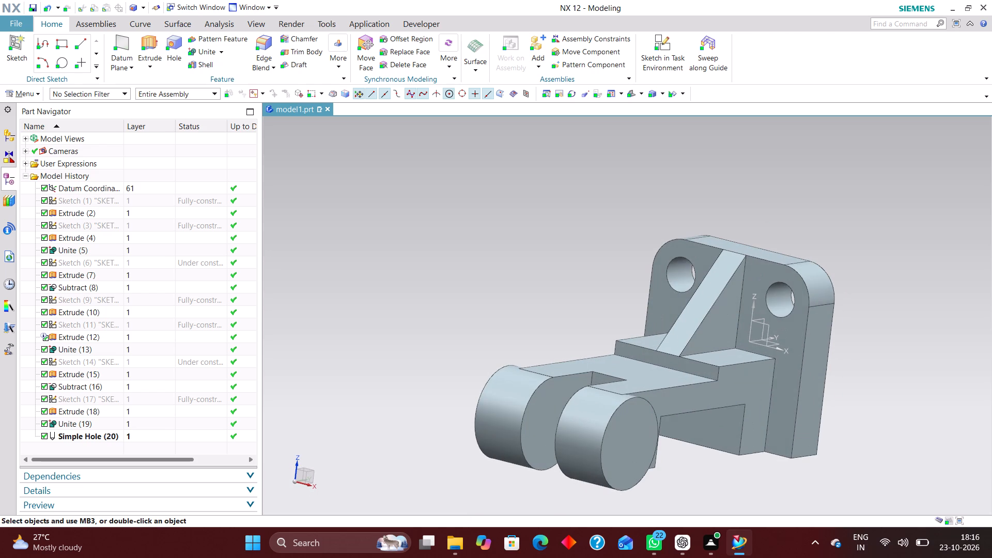
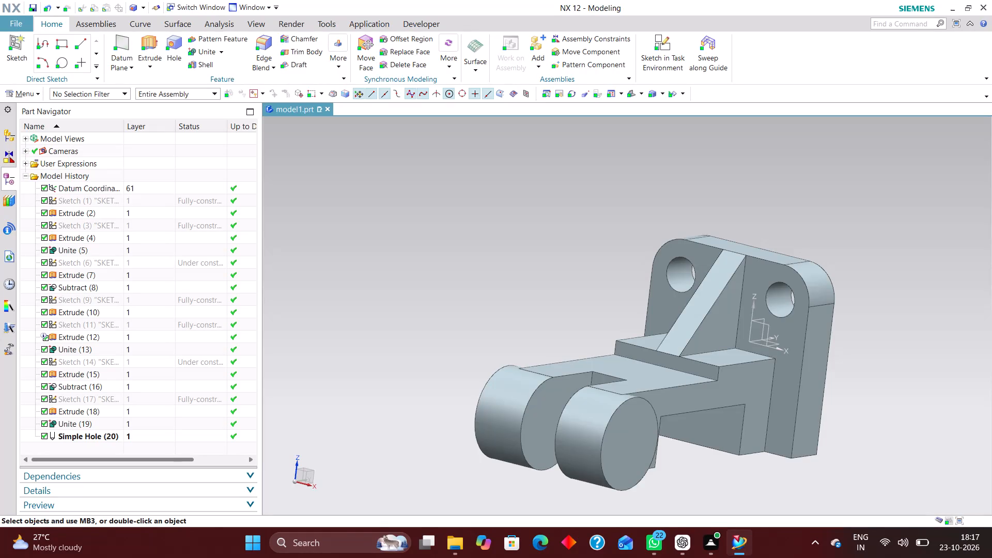
Examine the bracket's fork end, rib and underside from several angles.
{"action": "scroll", "coordinate": [819, 213], "scroll_direction": "down", "scroll_amount": 1}
{"action": "middle_click_drag", "start_coordinate": [819, 213], "coordinate": [803, 243]}
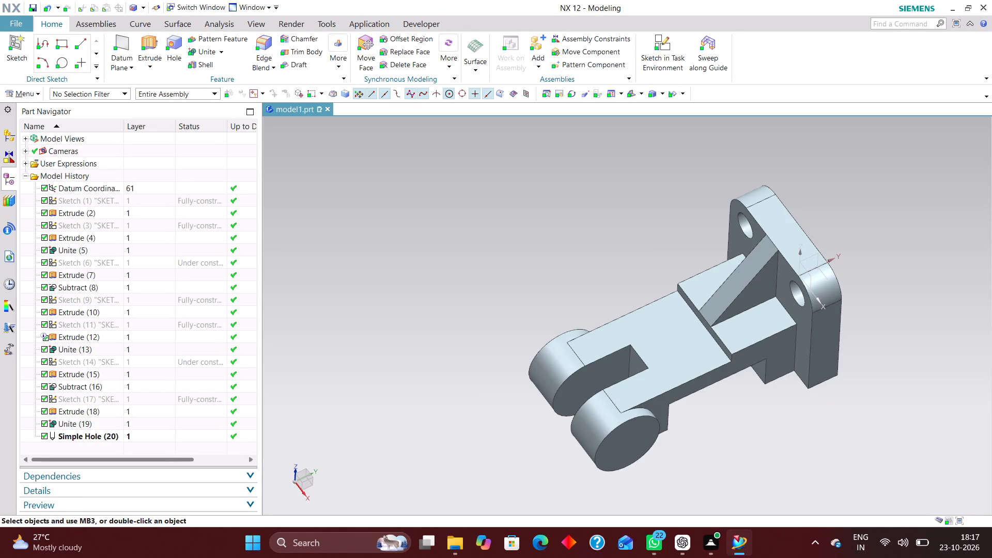
{"action": "scroll", "coordinate": [839, 483], "scroll_direction": "up", "scroll_amount": 1}
{"action": "middle_click_drag", "start_coordinate": [839, 482], "coordinate": [869, 422]}
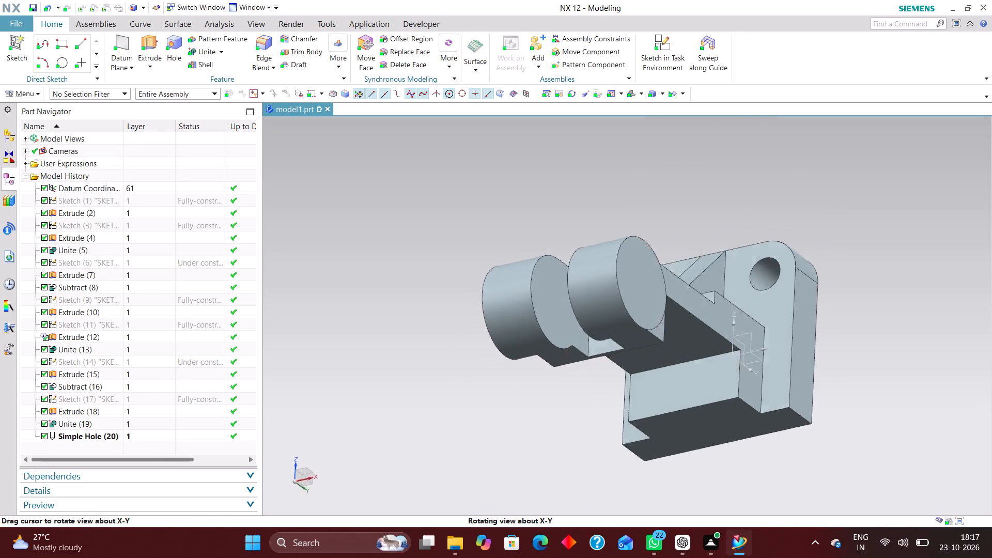
{"action": "middle_click_drag", "start_coordinate": [869, 422], "coordinate": [871, 438]}
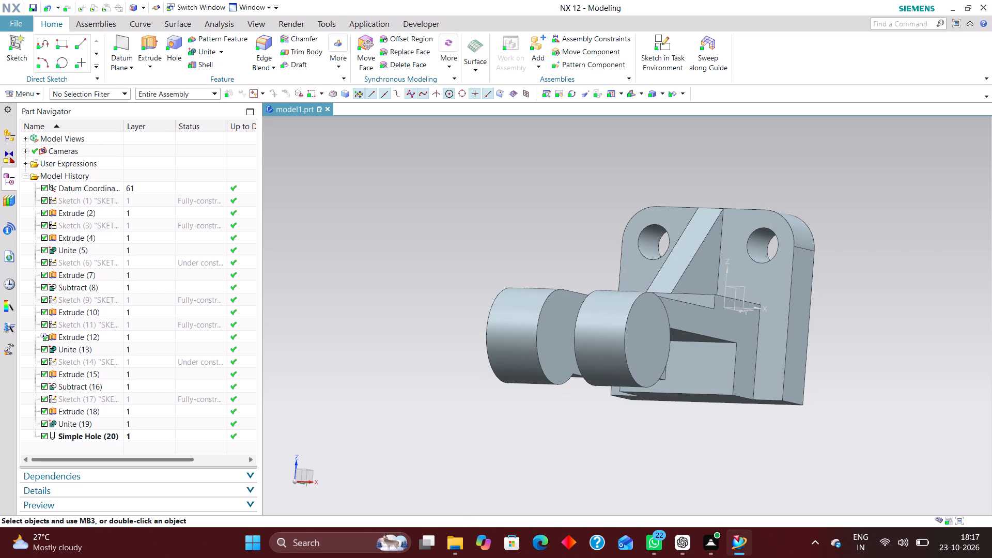
{"action": "middle_click_drag", "start_coordinate": [931, 427], "coordinate": [912, 404]}
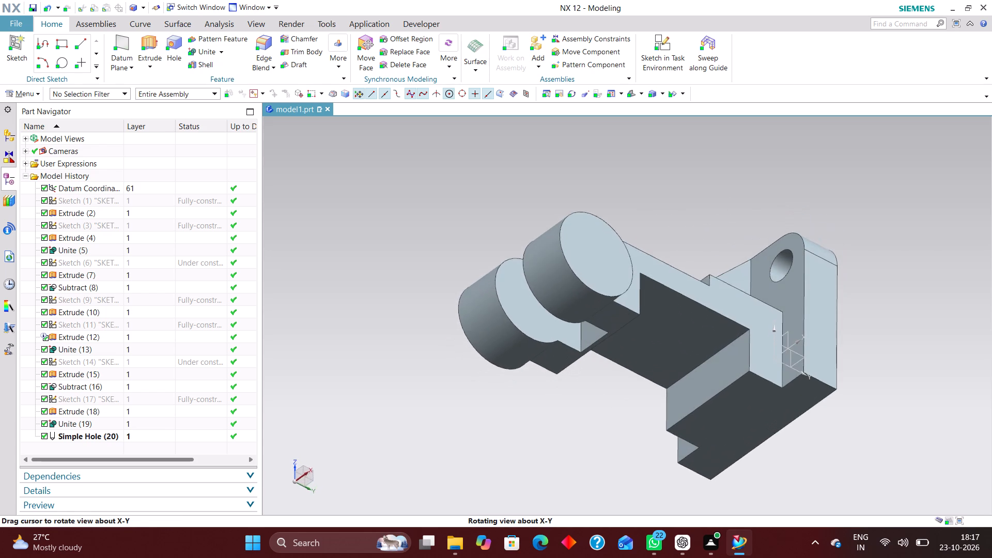
{"action": "middle_click_drag", "start_coordinate": [912, 404], "coordinate": [912, 434]}
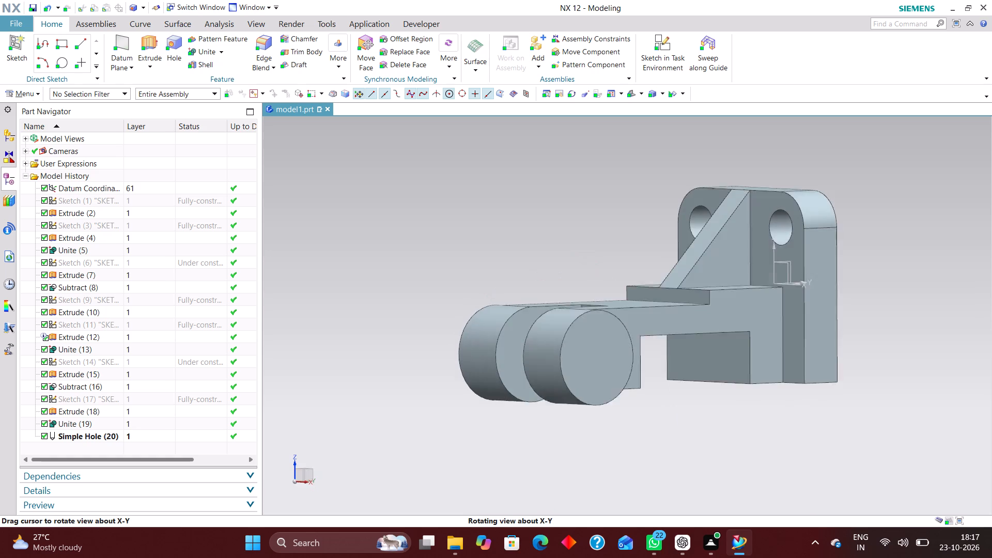
{"action": "middle_click_drag", "start_coordinate": [912, 434], "coordinate": [912, 437]}
{"action": "scroll", "coordinate": [912, 437], "scroll_direction": "up", "scroll_amount": 1}
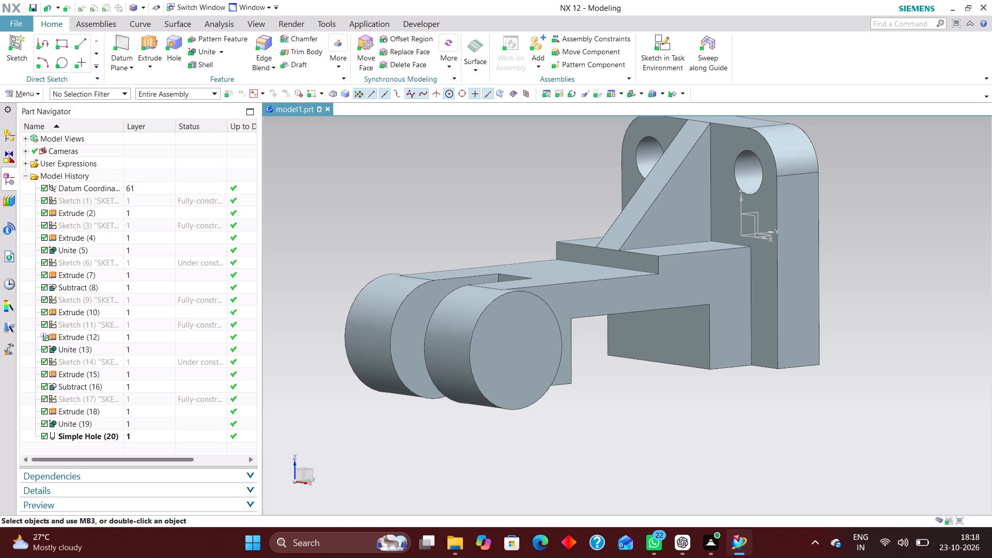
{"action": "scroll", "coordinate": [674, 412], "scroll_direction": "down", "scroll_amount": 5}
Create a simple through-body hole centred on the fork's round end face, trying diameters of 30, 28 and 26 mm before using 27 mm.
{"action": "middle_click_drag", "start_coordinate": [684, 450], "coordinate": [685, 466]}
{"action": "left_click", "coordinate": [176, 41]}
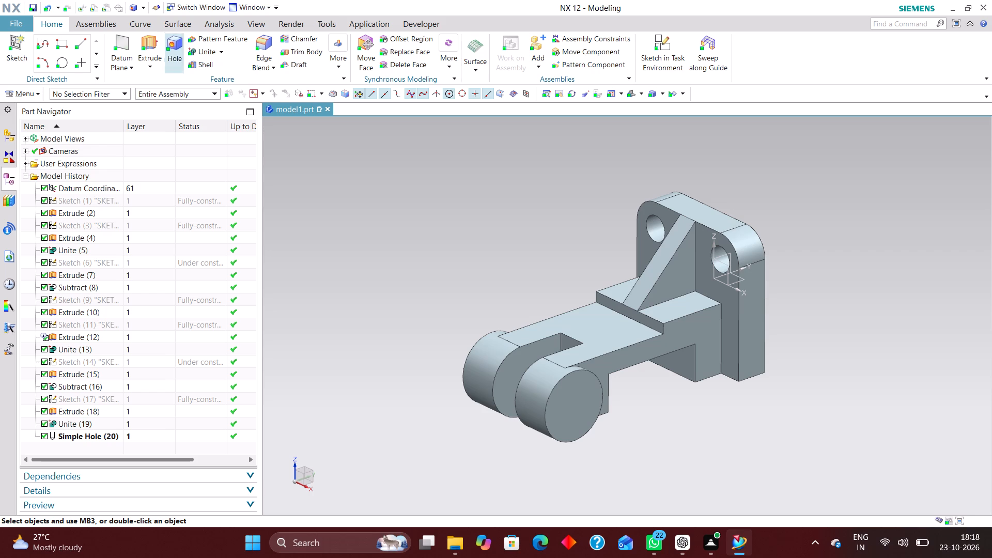
{"action": "scroll", "coordinate": [547, 422], "scroll_direction": "up", "scroll_amount": 3}
{"action": "left_click", "coordinate": [545, 419]}
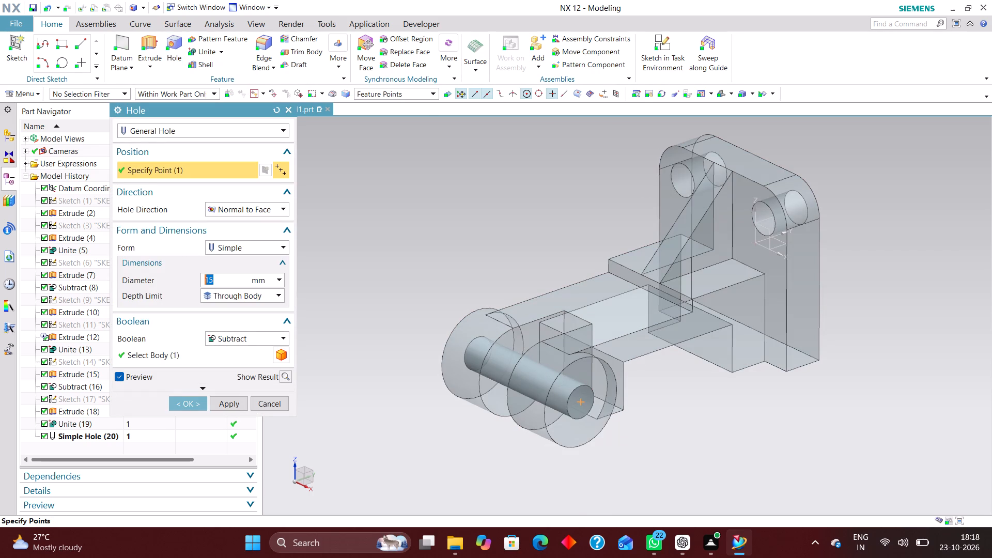
{"action": "type", "text": "30"}
{"action": "key", "text": "Return"}
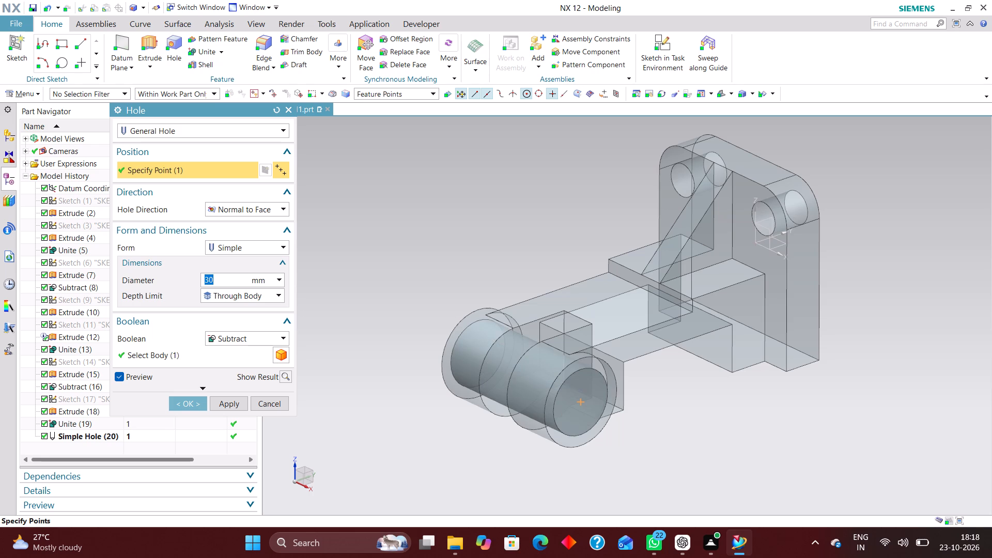
{"action": "type", "text": "28"}
{"action": "key", "text": "Return"}
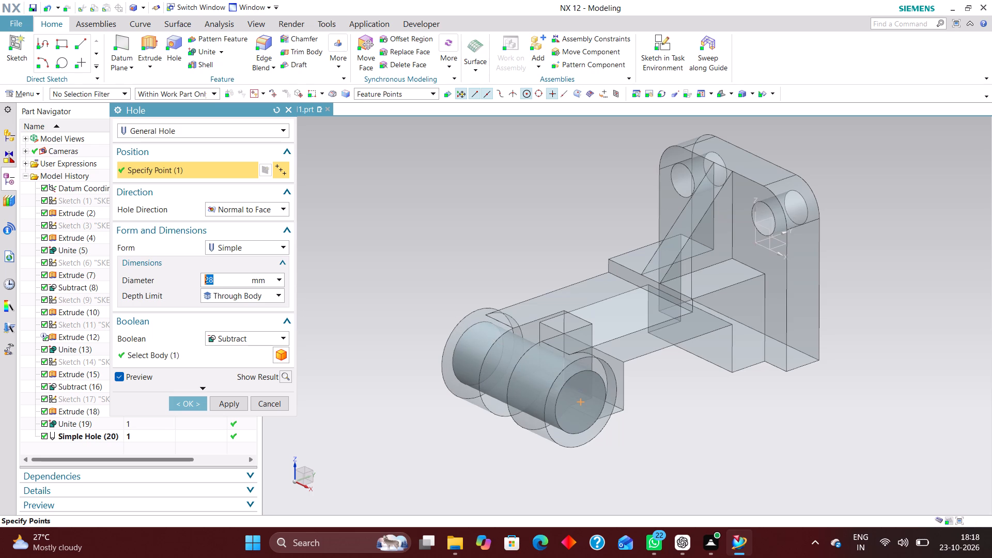
{"action": "type", "text": "26"}
{"action": "key", "text": "Return"}
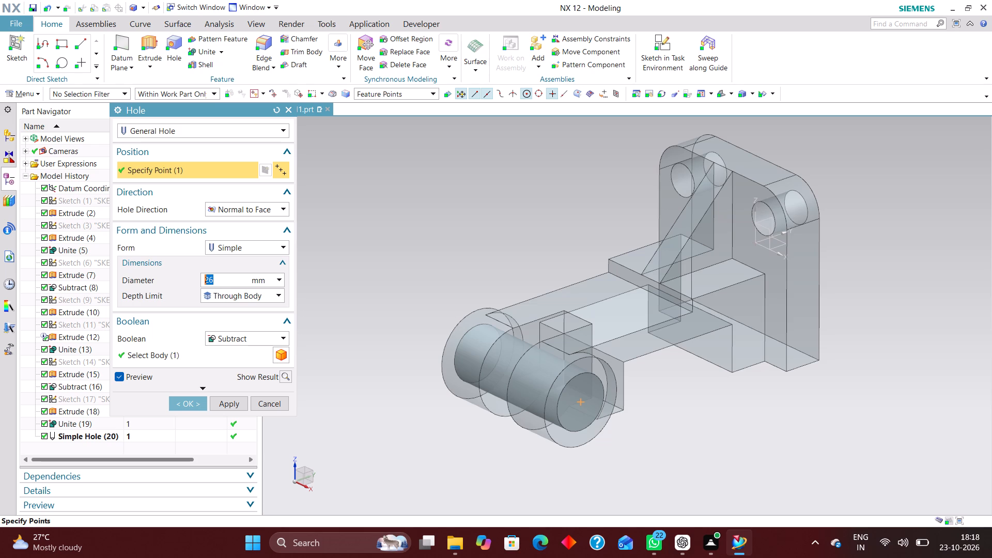
{"action": "key", "text": "2"}
{"action": "key", "text": "7"}
{"action": "key", "text": "Return"}
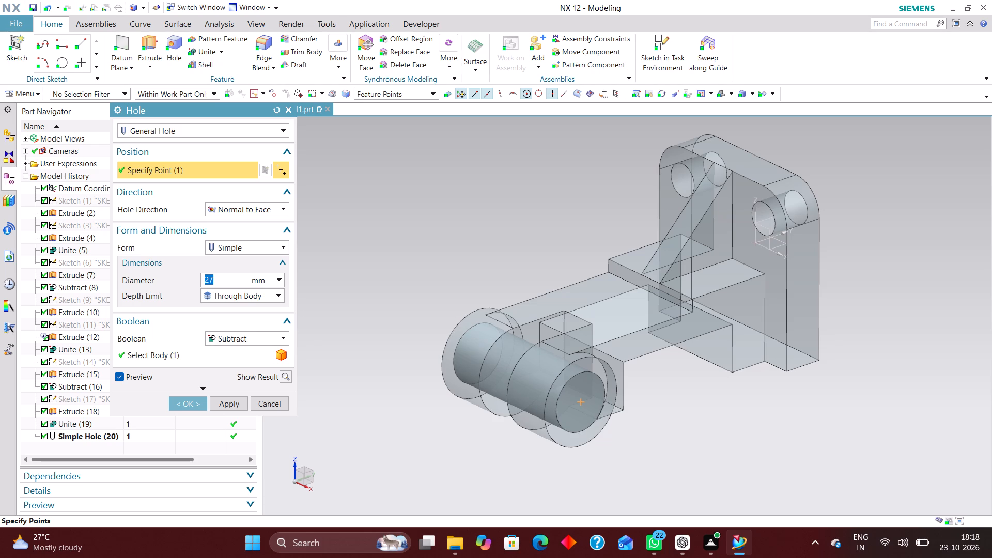
{"action": "left_click", "coordinate": [184, 405]}
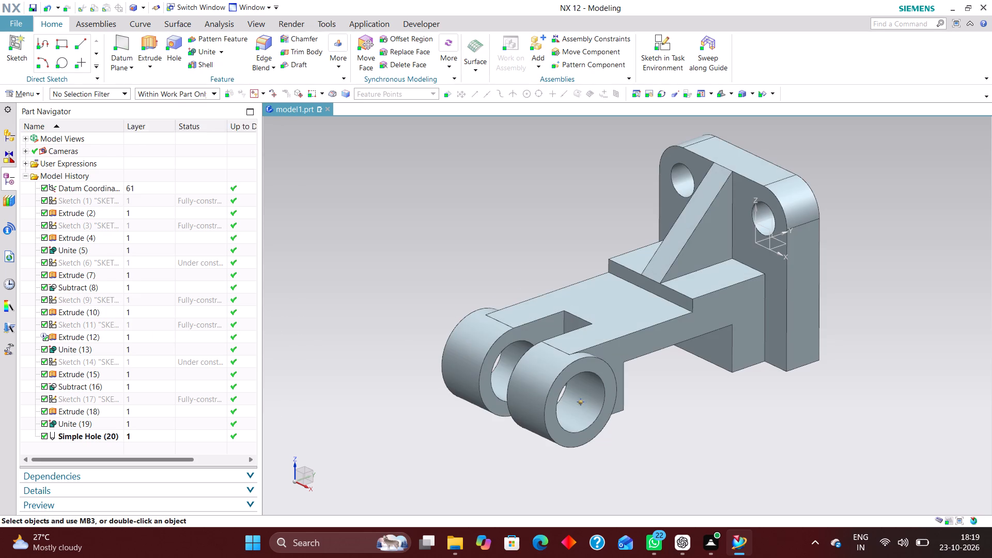
Inspect the bored fork end and its preceding features, and check the dimensions in the round ends' circle sketch.
{"action": "middle_click_drag", "start_coordinate": [636, 438], "coordinate": [659, 450]}
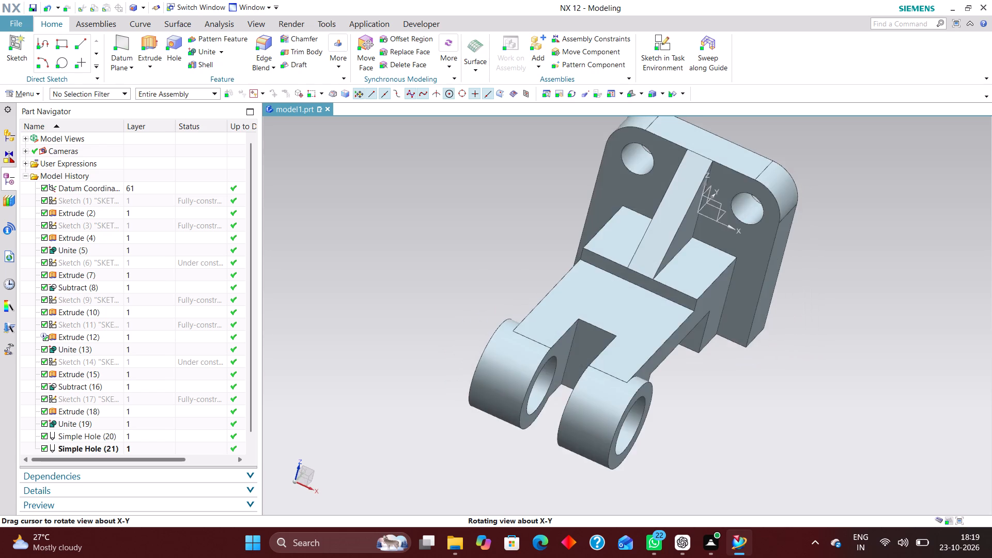
{"action": "middle_click_drag", "start_coordinate": [659, 450], "coordinate": [648, 426]}
{"action": "scroll", "coordinate": [122, 422], "scroll_direction": "down", "scroll_amount": 4}
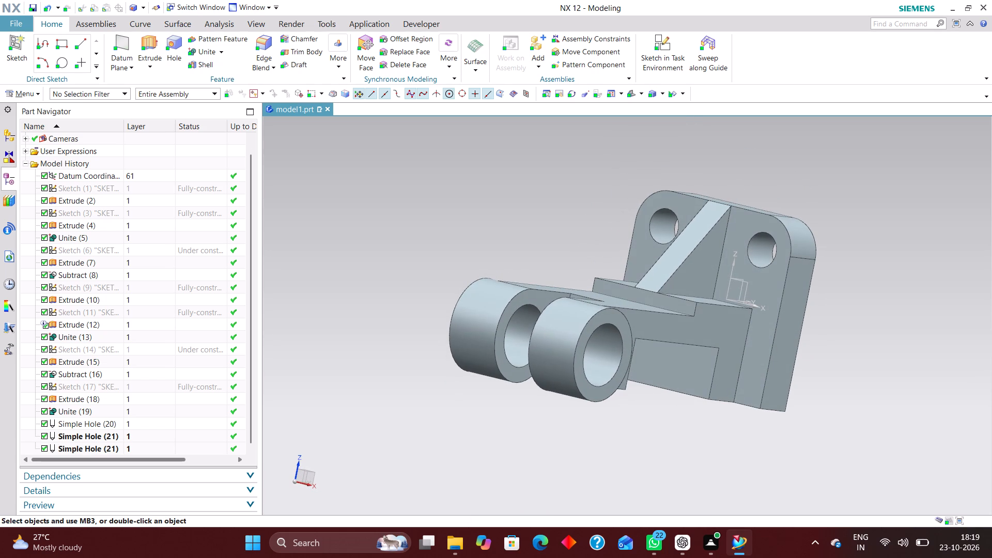
{"action": "left_click", "coordinate": [103, 395]}
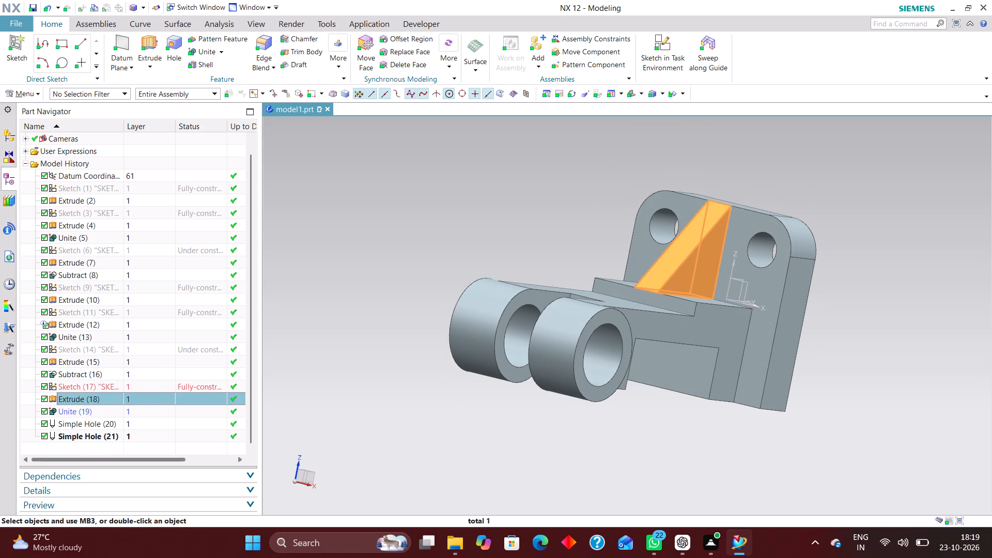
{"action": "left_click", "coordinate": [106, 375]}
{"action": "left_click", "coordinate": [109, 385]}
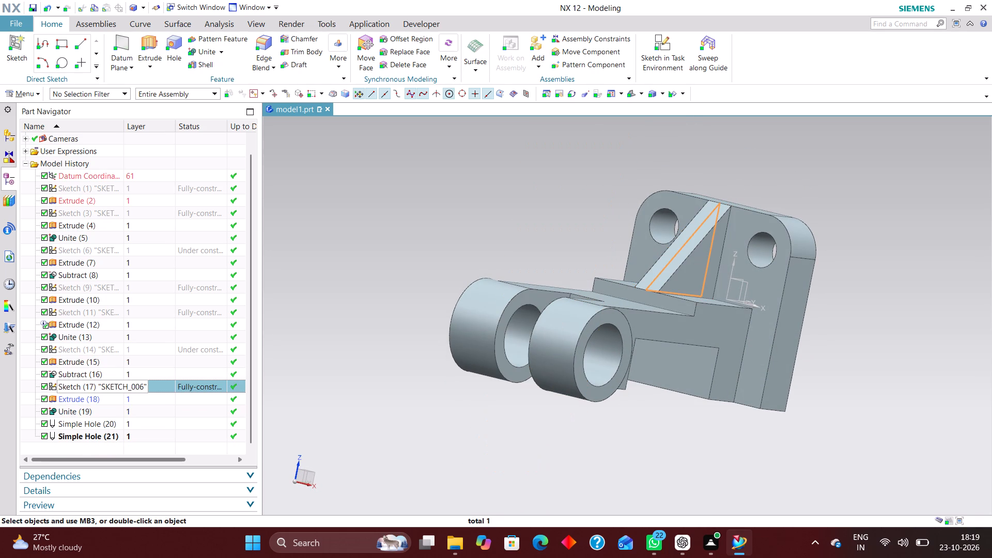
{"action": "left_click", "coordinate": [104, 348]}
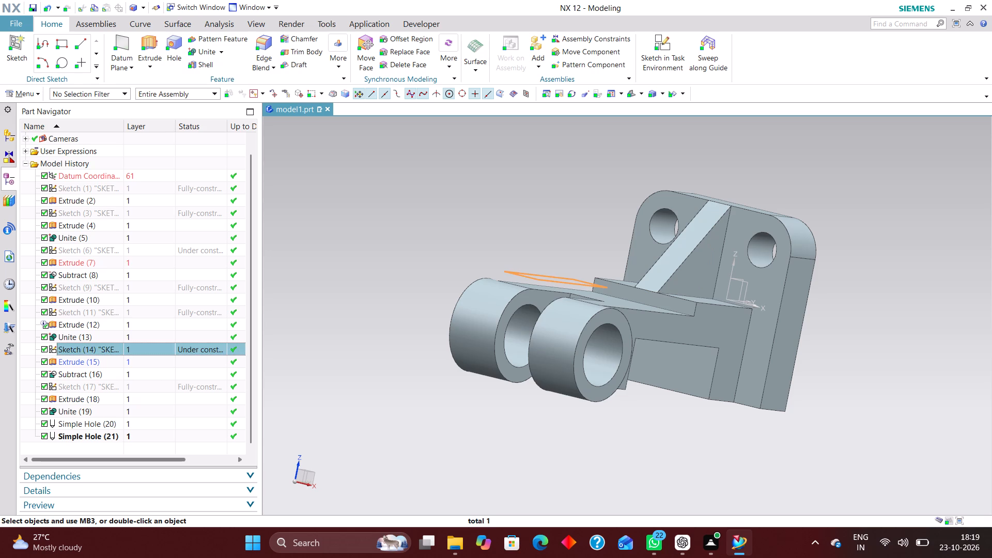
{"action": "left_click", "coordinate": [104, 313]}
{"action": "right_click", "coordinate": [104, 313]}
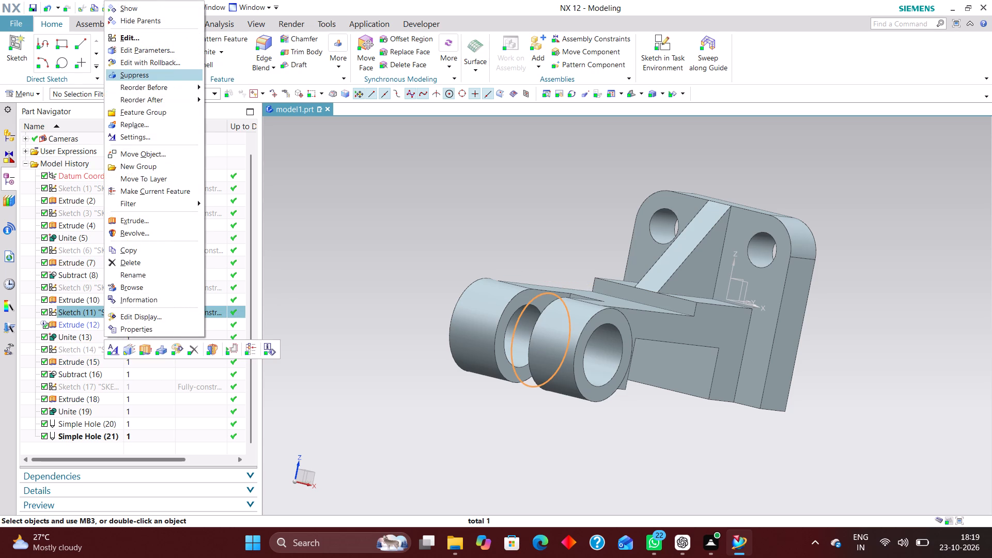
{"action": "left_click", "coordinate": [169, 66]}
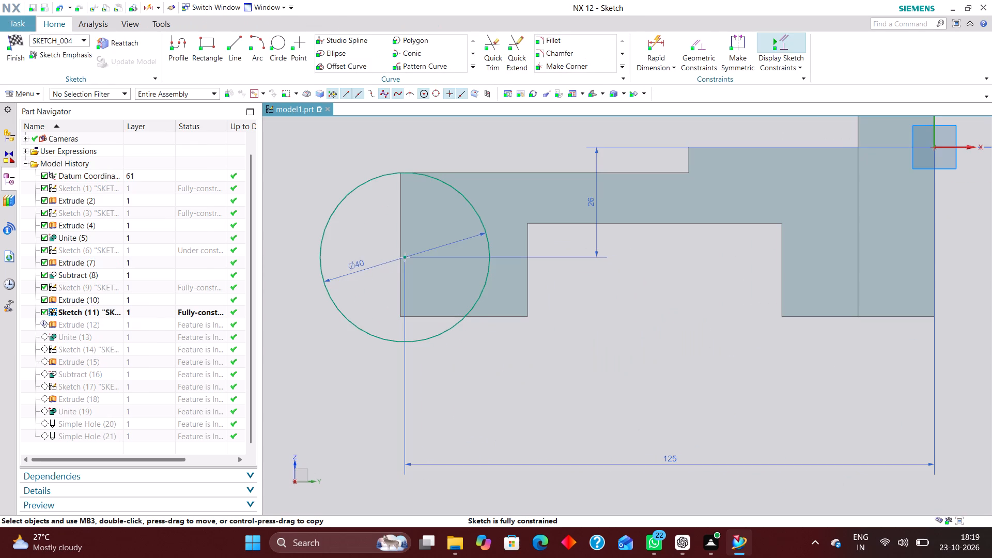
{"action": "left_click", "coordinate": [11, 38]}
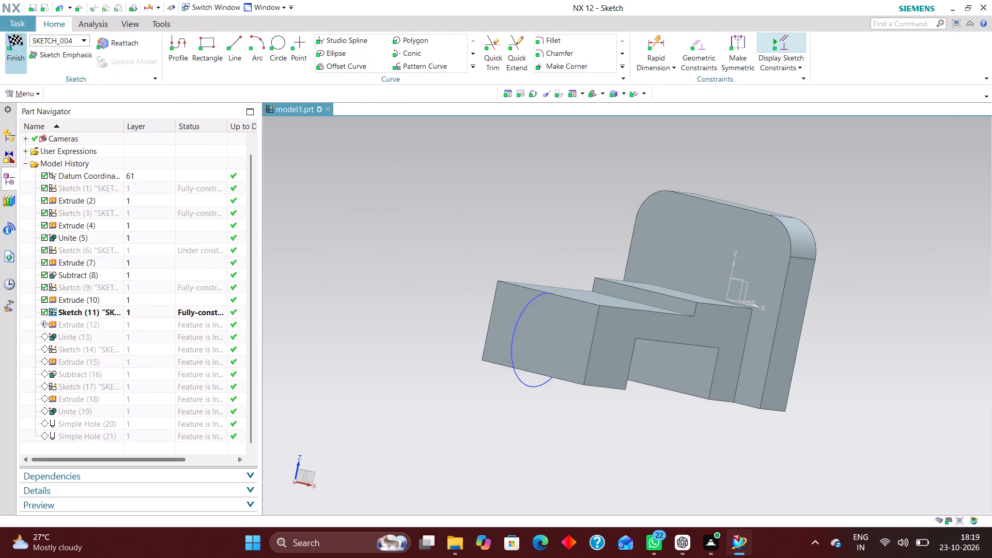
Edit the fork-end hole, trying diameters of 30 and 25 mm, and set its diameter to 28 mm.
{"action": "scroll", "coordinate": [103, 390], "scroll_direction": "down", "scroll_amount": 4}
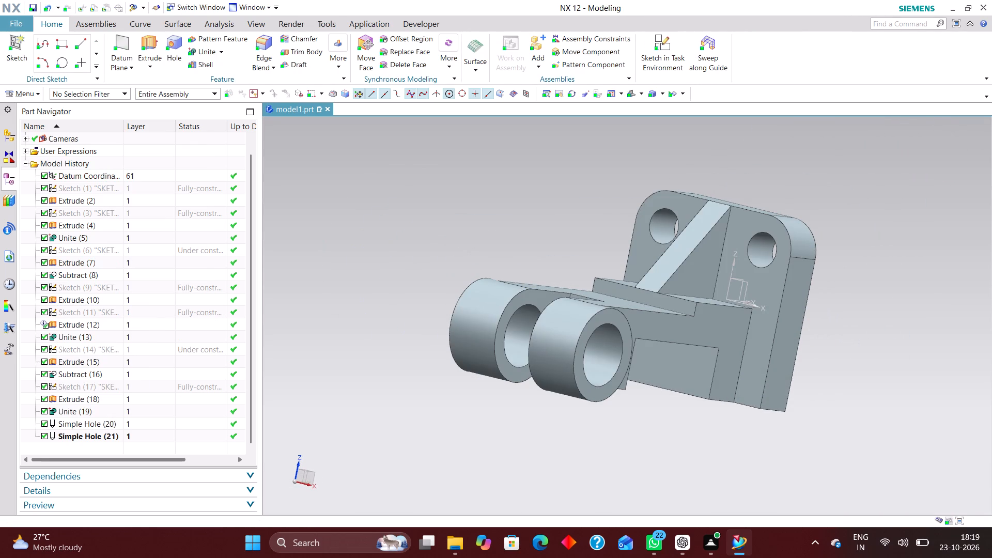
{"action": "left_click", "coordinate": [105, 436]}
{"action": "right_click", "coordinate": [105, 436]}
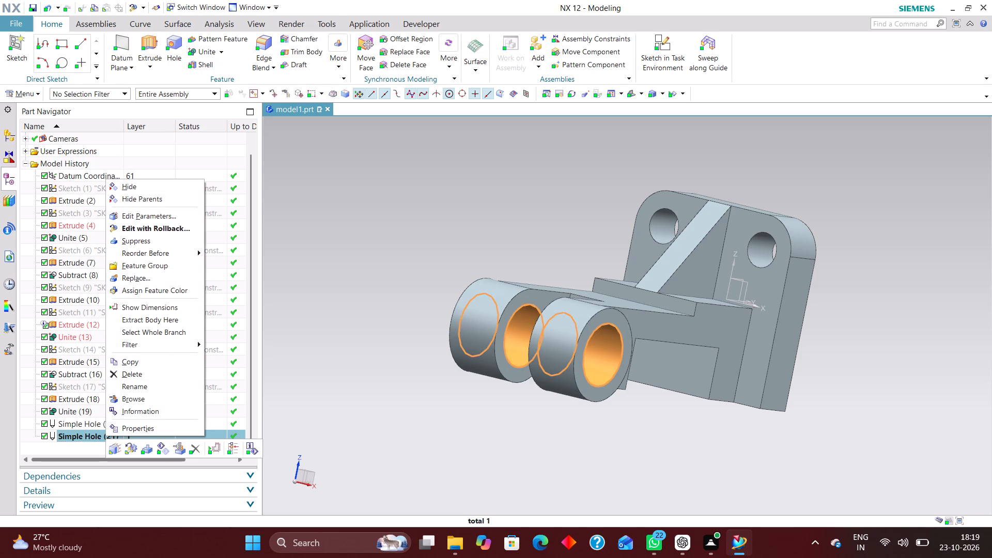
{"action": "left_click", "coordinate": [170, 233]}
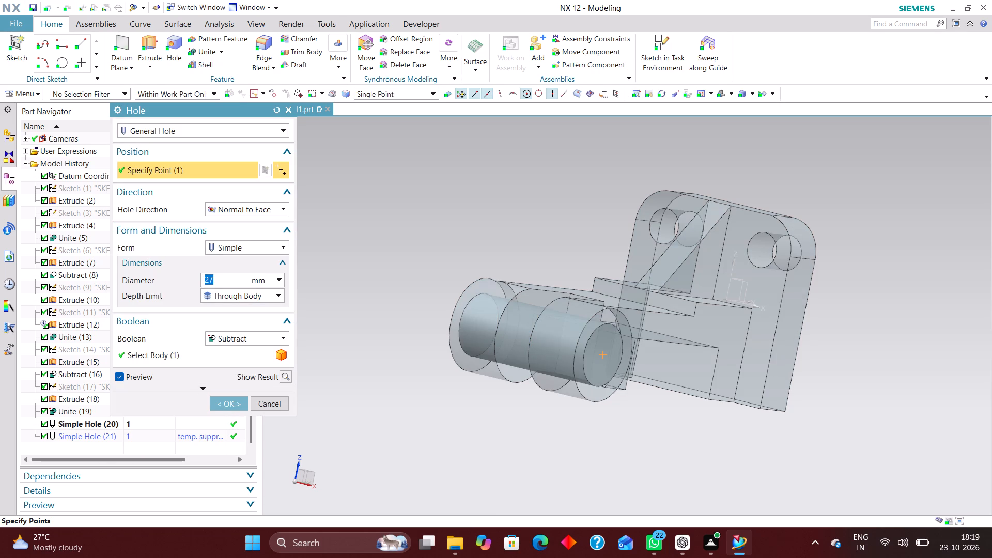
{"action": "type", "text": "30"}
{"action": "key", "text": "Return"}
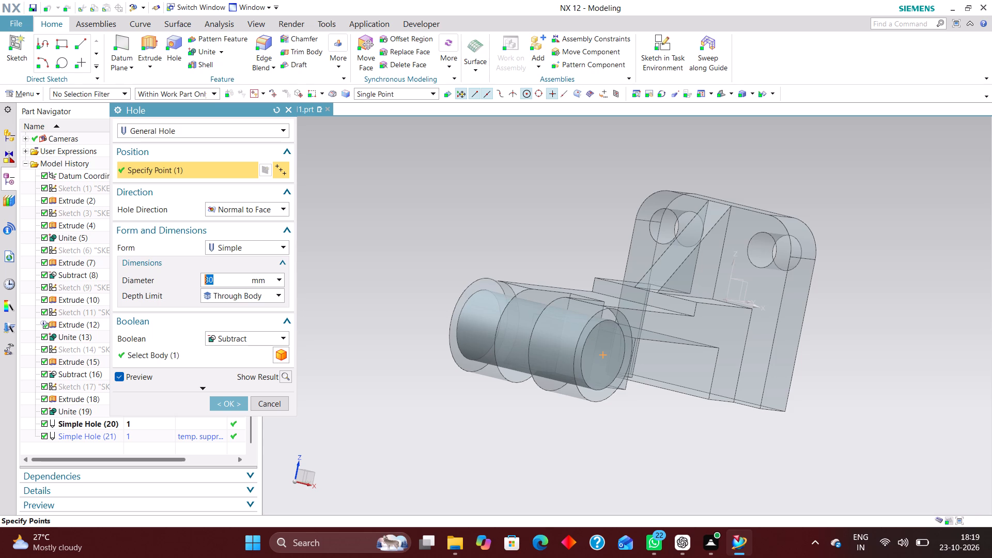
{"action": "middle_click_drag", "start_coordinate": [668, 449], "coordinate": [655, 451]}
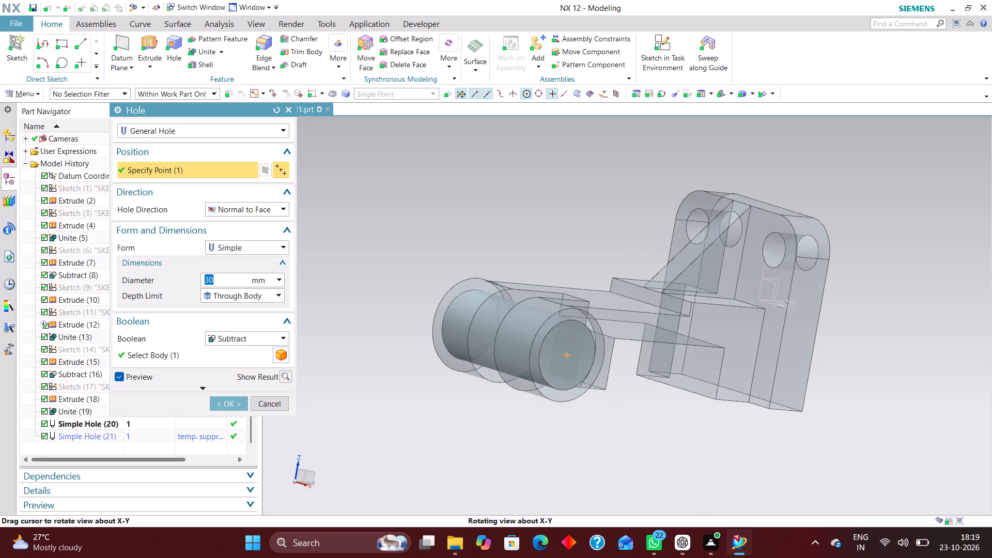
{"action": "middle_click_drag", "start_coordinate": [655, 451], "coordinate": [644, 460]}
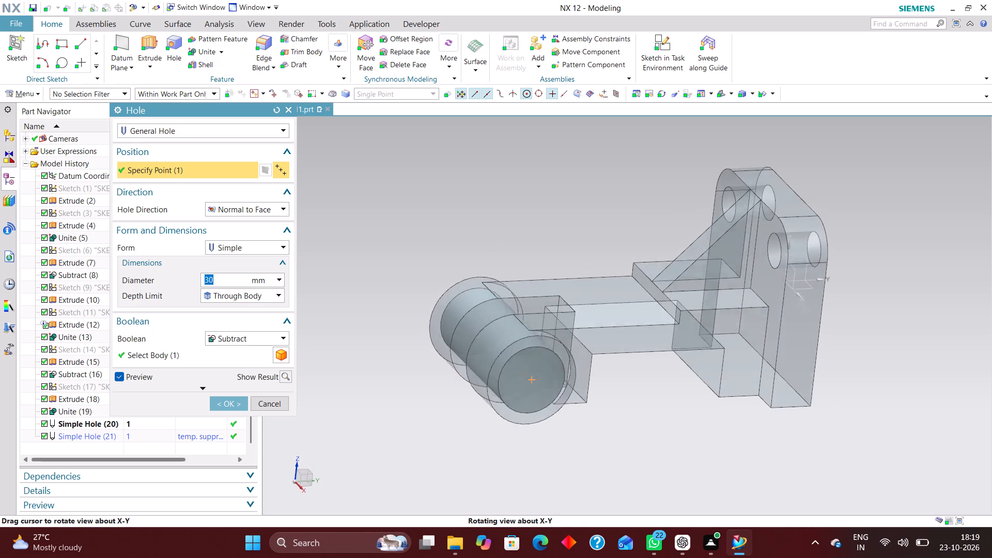
{"action": "middle_click_drag", "start_coordinate": [644, 460], "coordinate": [653, 454]}
{"action": "scroll", "coordinate": [653, 454], "scroll_direction": "up", "scroll_amount": 1}
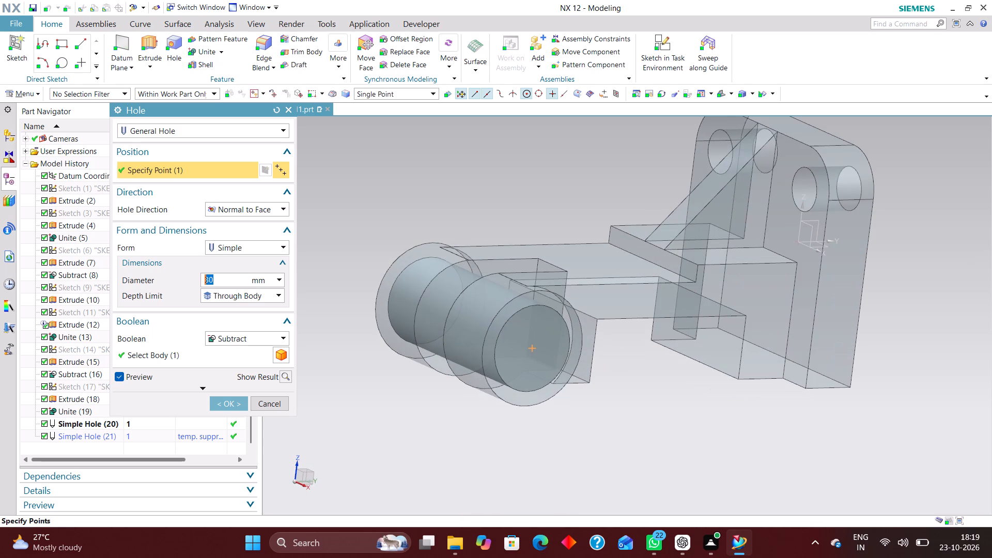
{"action": "type", "text": "25"}
{"action": "key", "text": "Return"}
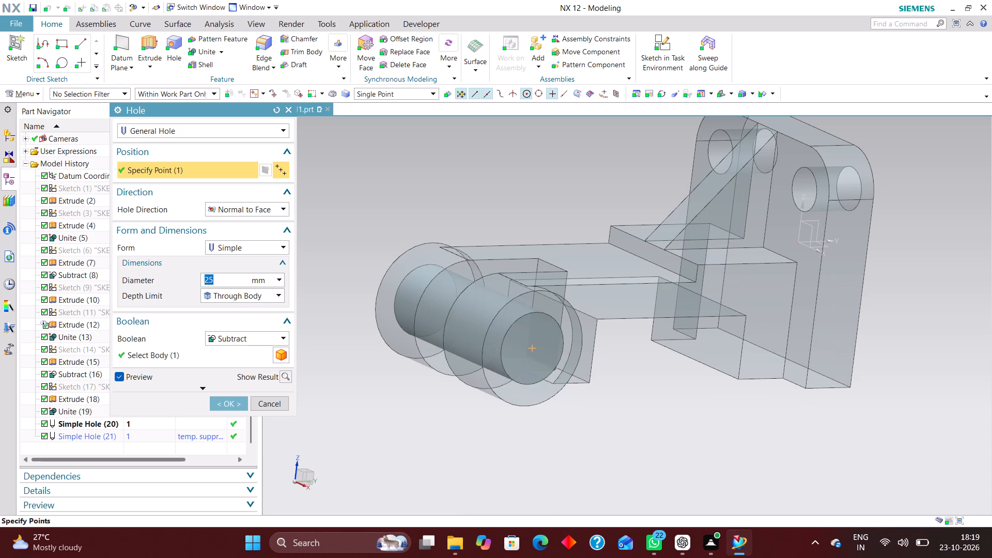
{"action": "type", "text": "28"}
{"action": "key", "text": "Return"}
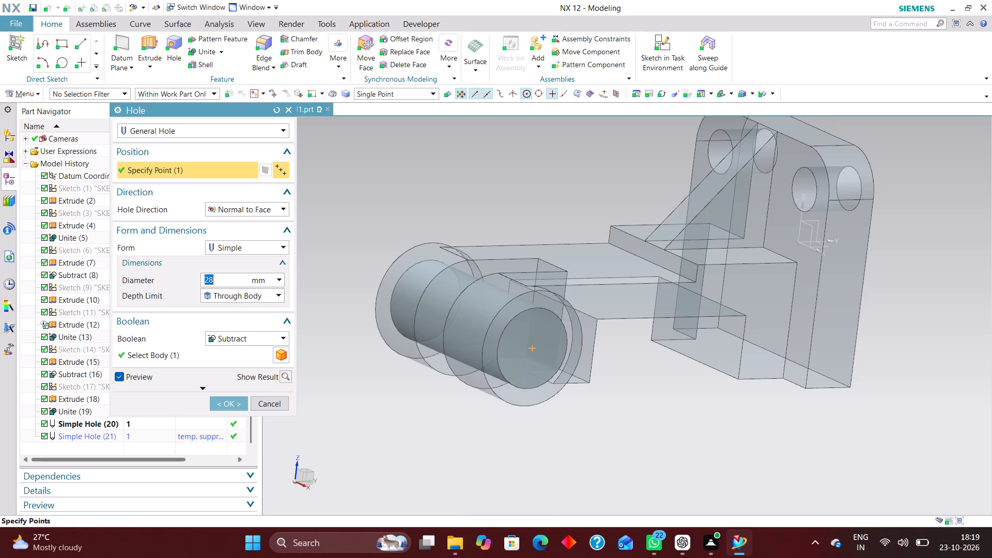
{"action": "left_click", "coordinate": [229, 404]}
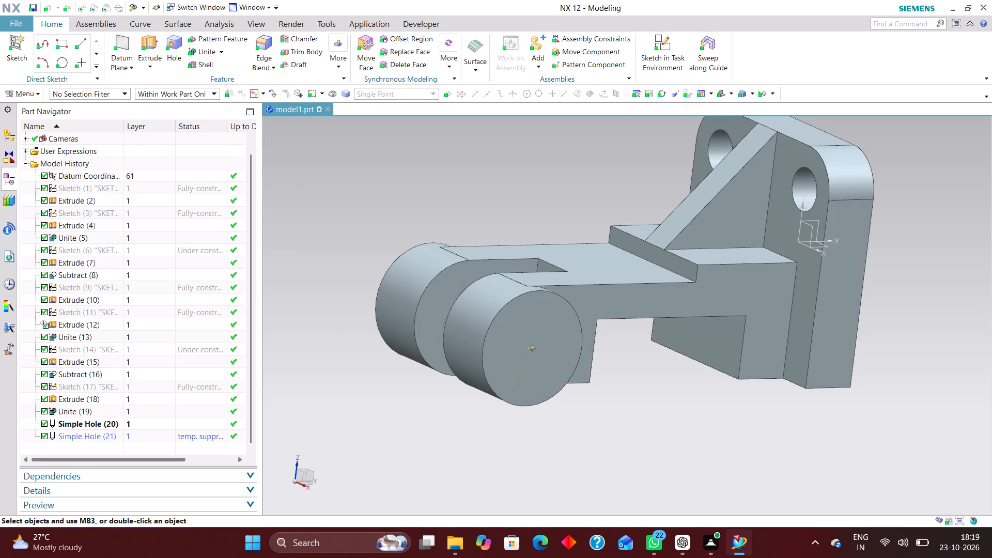
Inspect the bored fork end, and highlight the fork slot sketch, the rib sketch and neighbouring features in the model history.
{"action": "middle_click_drag", "start_coordinate": [595, 448], "coordinate": [628, 479]}
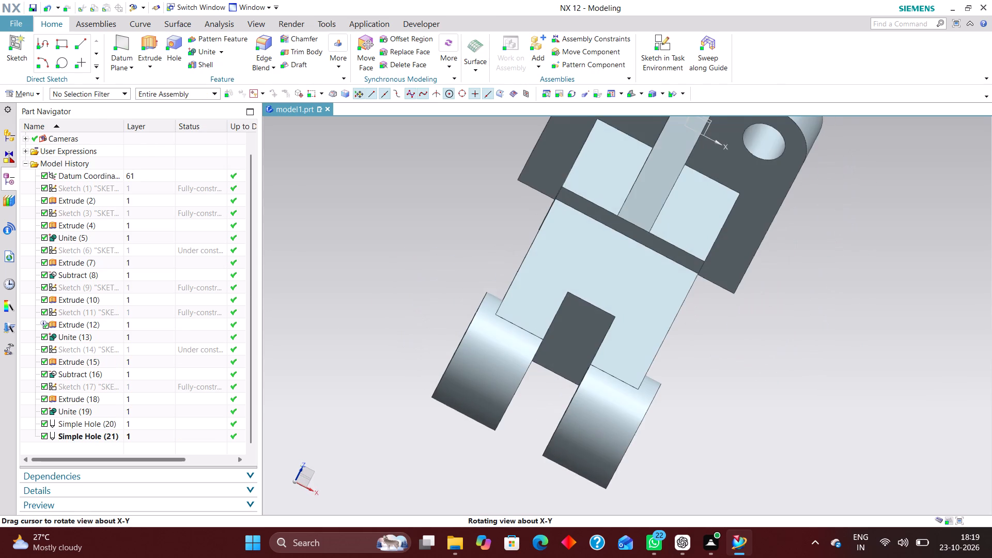
{"action": "middle_click_drag", "start_coordinate": [628, 479], "coordinate": [606, 447]}
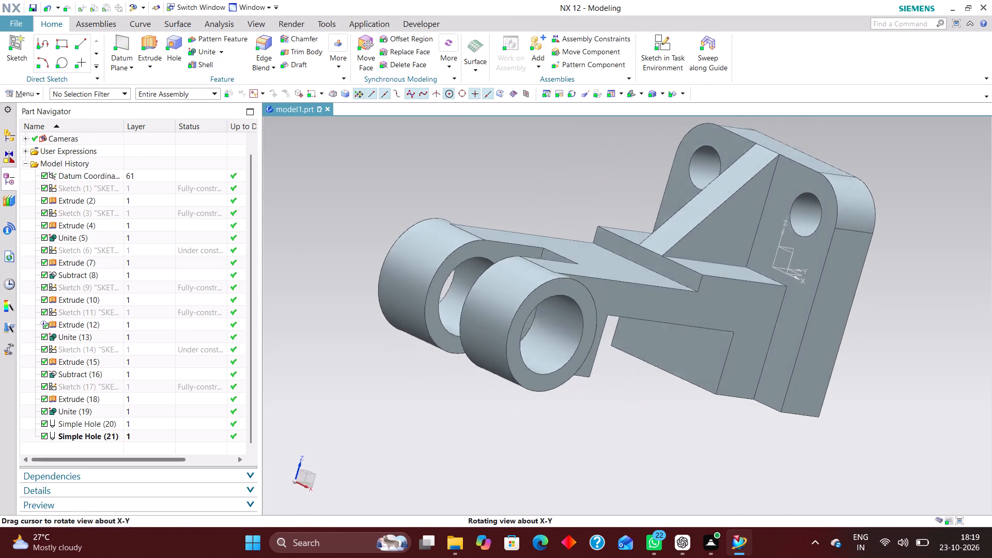
{"action": "middle_click_drag", "start_coordinate": [606, 447], "coordinate": [600, 455]}
{"action": "scroll", "coordinate": [600, 455], "scroll_direction": "up", "scroll_amount": 1}
{"action": "key", "text": "End"}
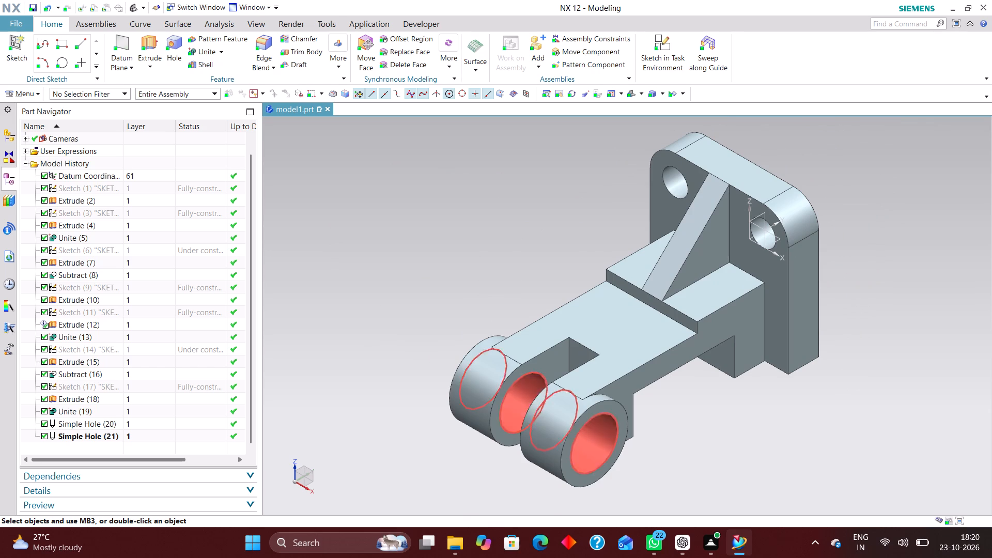
{"action": "left_click", "coordinate": [107, 334]}
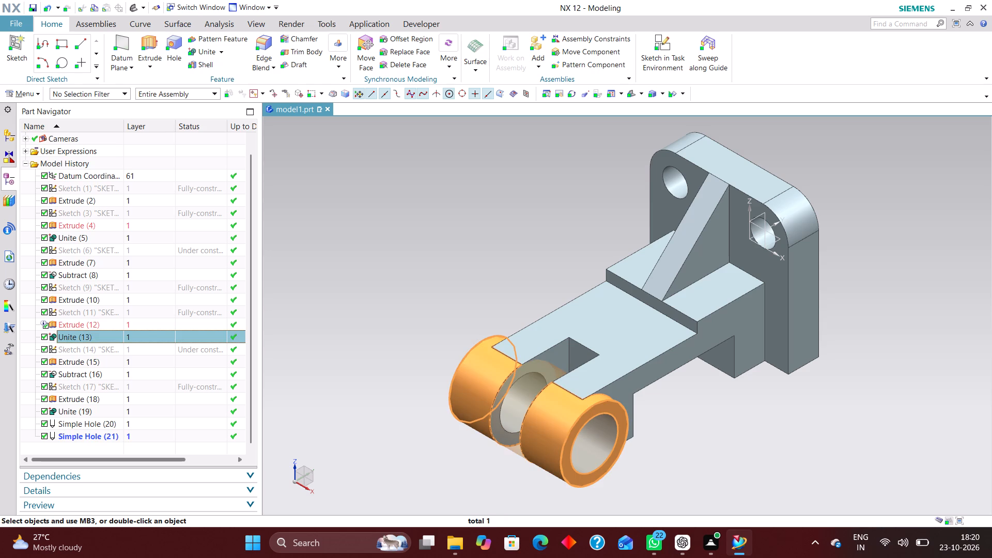
{"action": "left_click", "coordinate": [108, 349]}
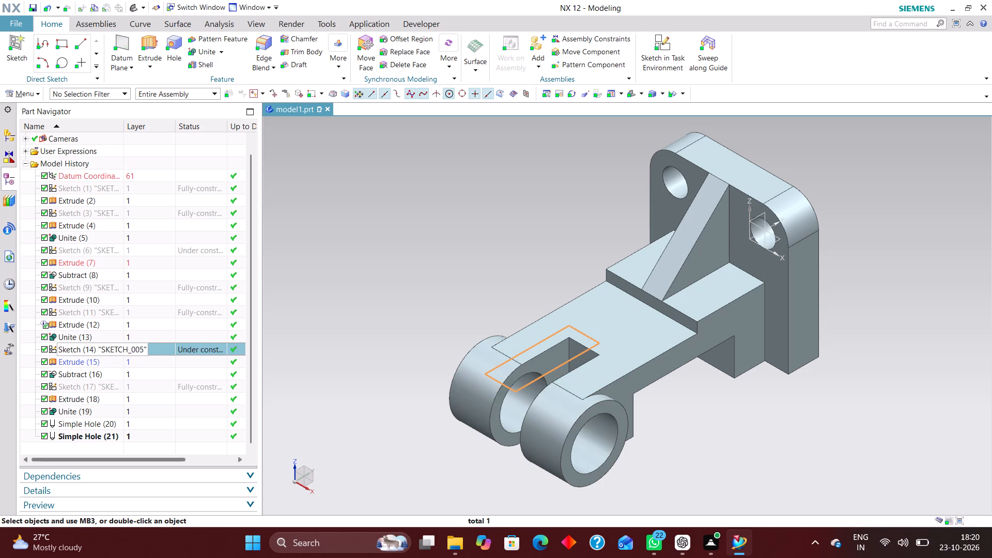
{"action": "scroll", "coordinate": [109, 410], "scroll_direction": "down", "scroll_amount": 4}
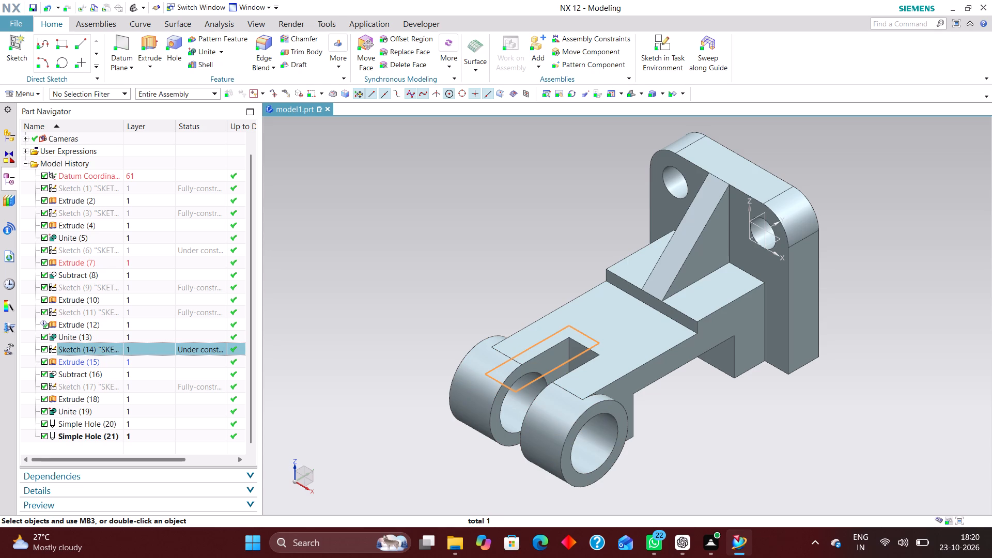
{"action": "left_click", "coordinate": [90, 401]}
{"action": "left_click", "coordinate": [99, 386]}
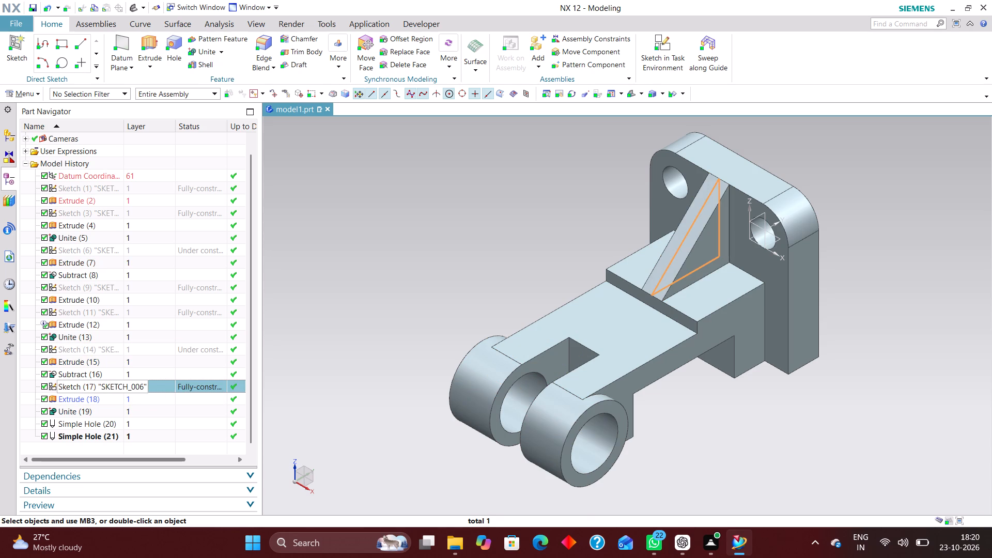
{"action": "left_click", "coordinate": [103, 372]}
{"action": "left_click", "coordinate": [104, 355]}
{"action": "left_click", "coordinate": [104, 348]}
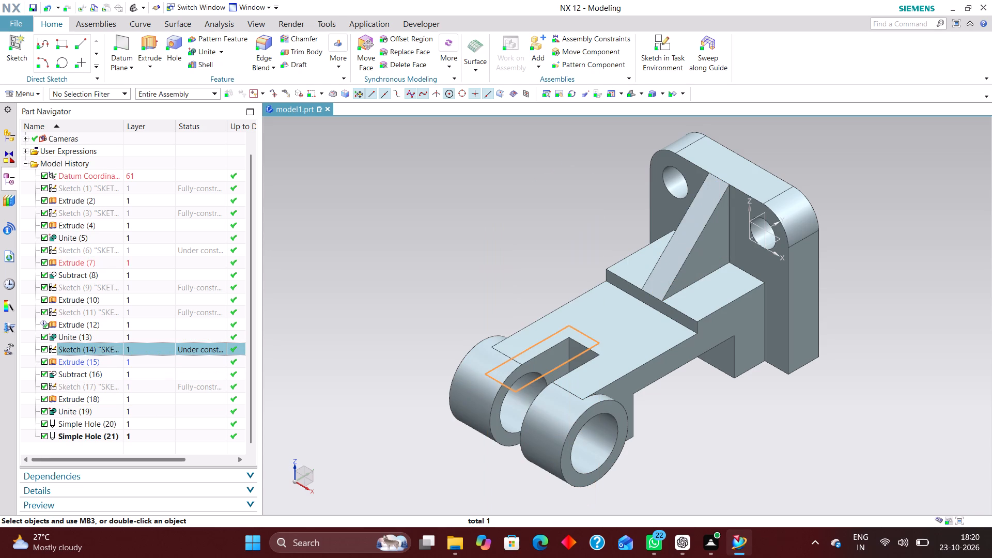
{"action": "left_click", "coordinate": [453, 305]}
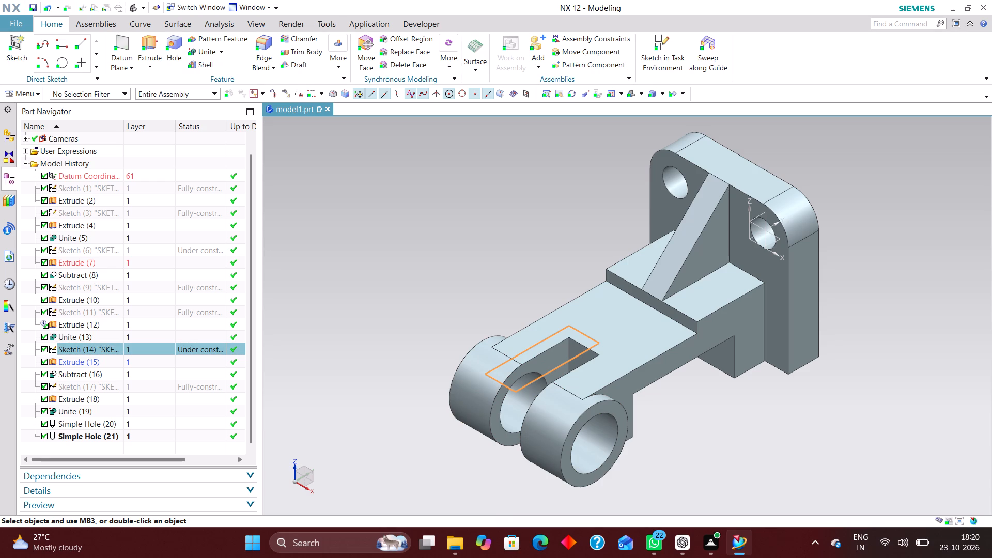
Examine the fork end's bore and the whole bracket at close and wide range, returning to the isometric view.
{"action": "scroll", "coordinate": [566, 349], "scroll_direction": "down", "scroll_amount": 2}
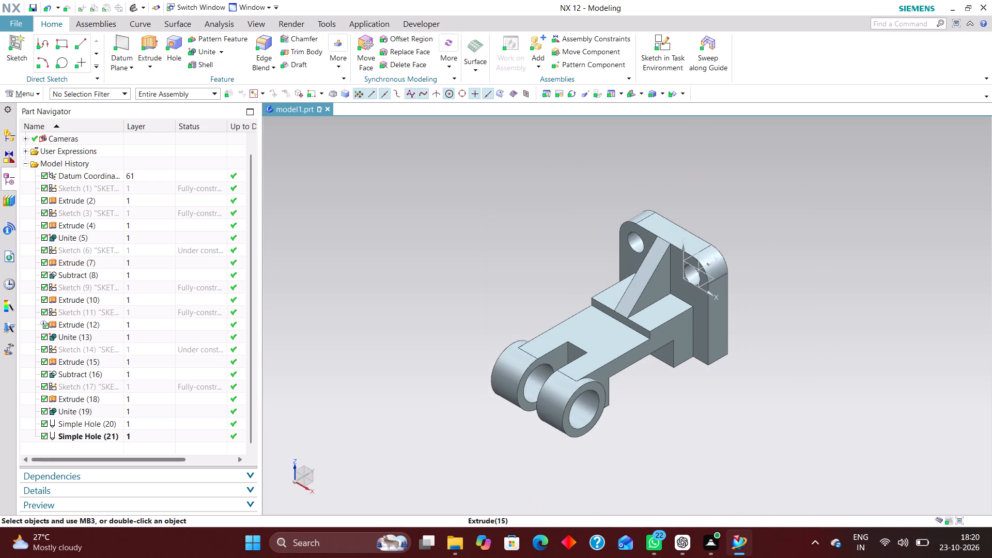
{"action": "scroll", "coordinate": [588, 389], "scroll_direction": "up", "scroll_amount": 3}
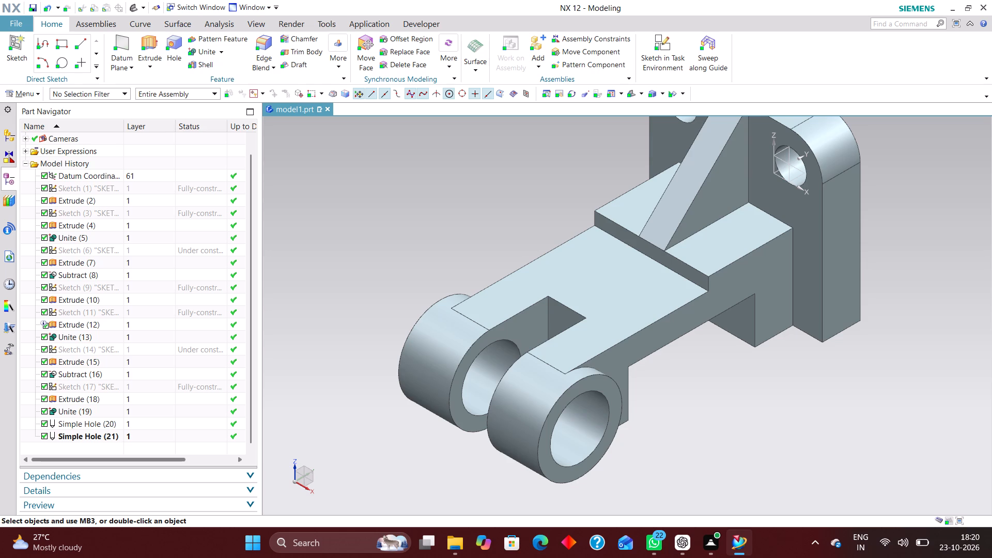
{"action": "scroll", "coordinate": [384, 302], "scroll_direction": "down", "scroll_amount": 2}
{"action": "scroll", "coordinate": [369, 314], "scroll_direction": "up", "scroll_amount": 3}
{"action": "scroll", "coordinate": [538, 361], "scroll_direction": "down", "scroll_amount": 1}
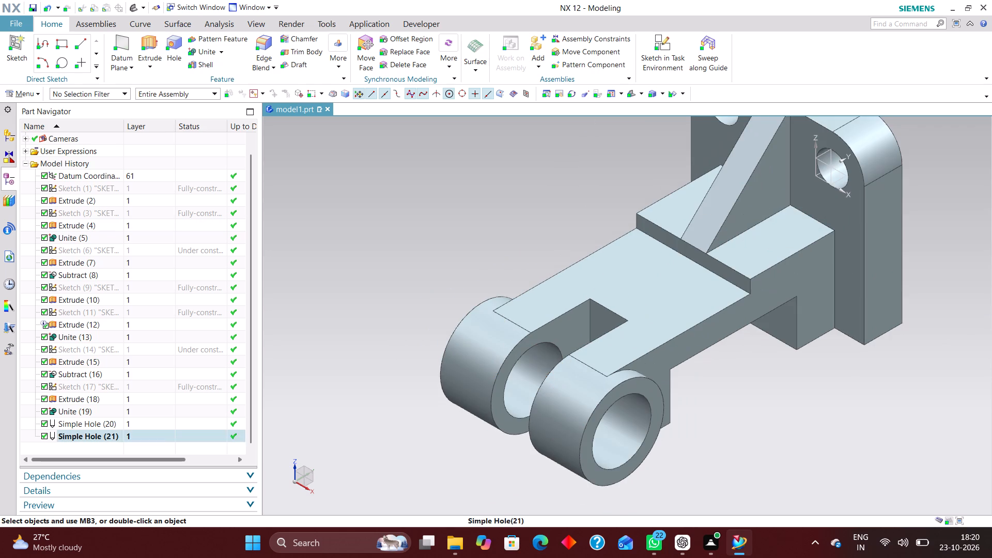
{"action": "scroll", "coordinate": [624, 400], "scroll_direction": "down", "scroll_amount": 2}
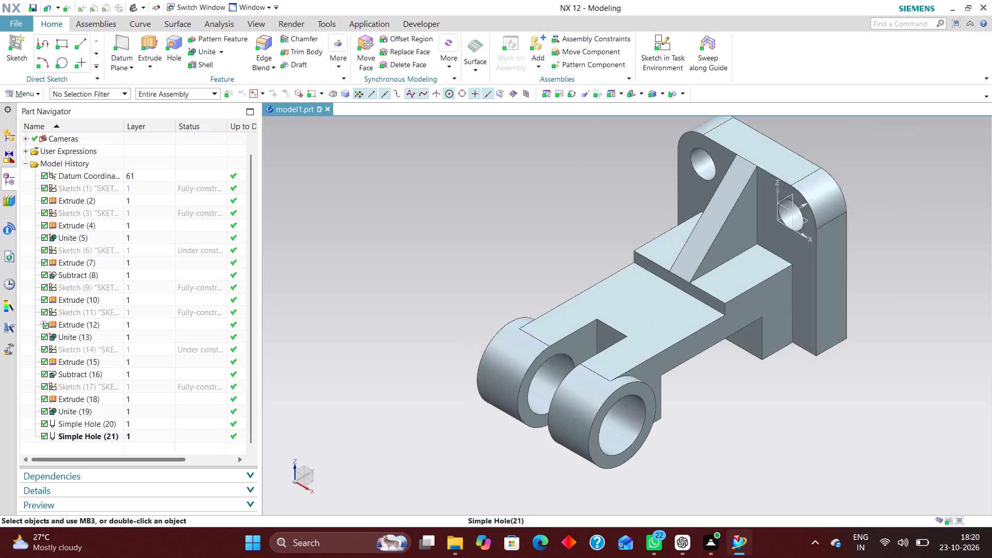
{"action": "scroll", "coordinate": [650, 443], "scroll_direction": "up", "scroll_amount": 1}
{"action": "middle_click_drag", "start_coordinate": [650, 443], "coordinate": [650, 432]}
{"action": "scroll", "coordinate": [650, 432], "scroll_direction": "up", "scroll_amount": 1}
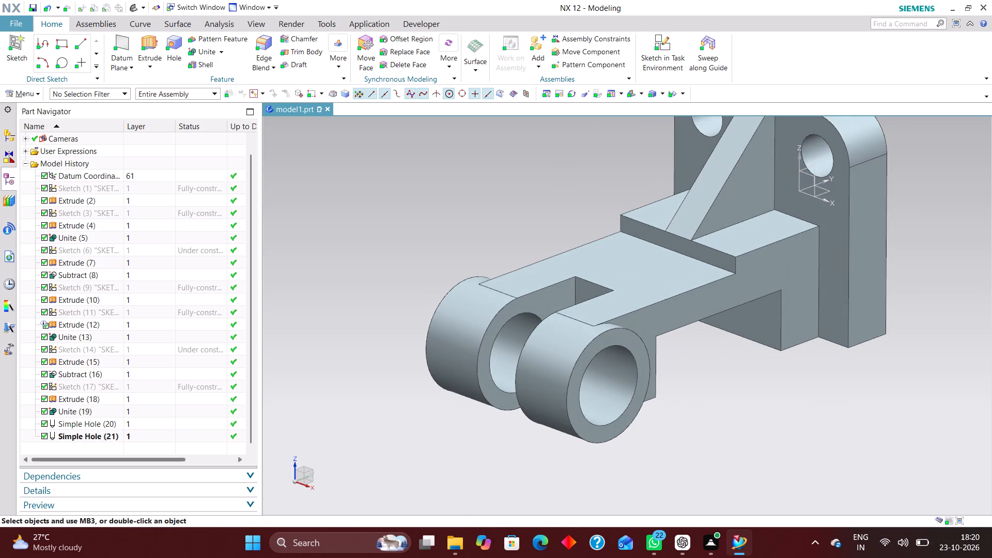
{"action": "scroll", "coordinate": [746, 442], "scroll_direction": "down", "scroll_amount": 2}
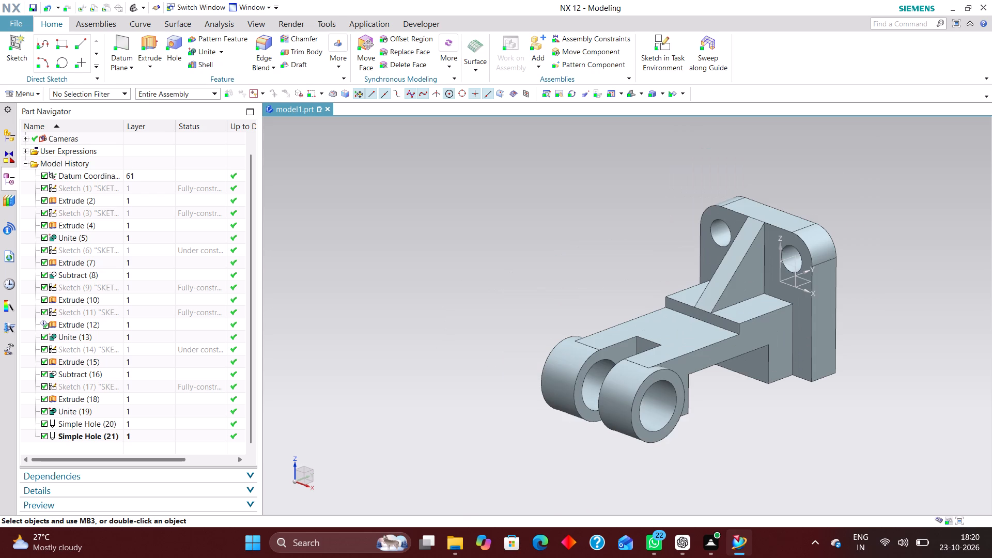
{"action": "key", "text": "End"}
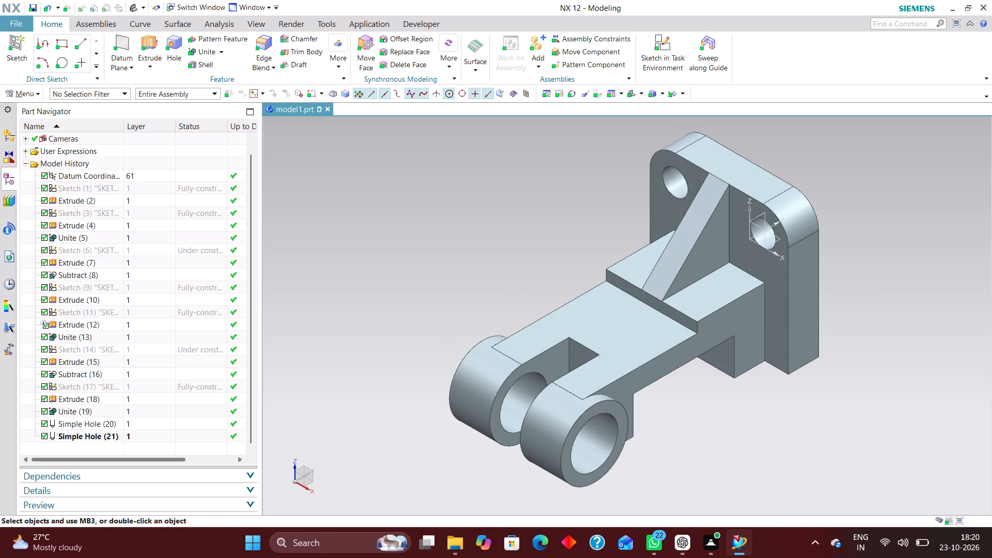
Edit the fork-end hole with rollback, trying a diameter of 20 mm, and set its diameter to 25 mm.
{"action": "scroll", "coordinate": [125, 408], "scroll_direction": "down", "scroll_amount": 4}
{"action": "left_click", "coordinate": [143, 435]}
{"action": "right_click", "coordinate": [143, 435]}
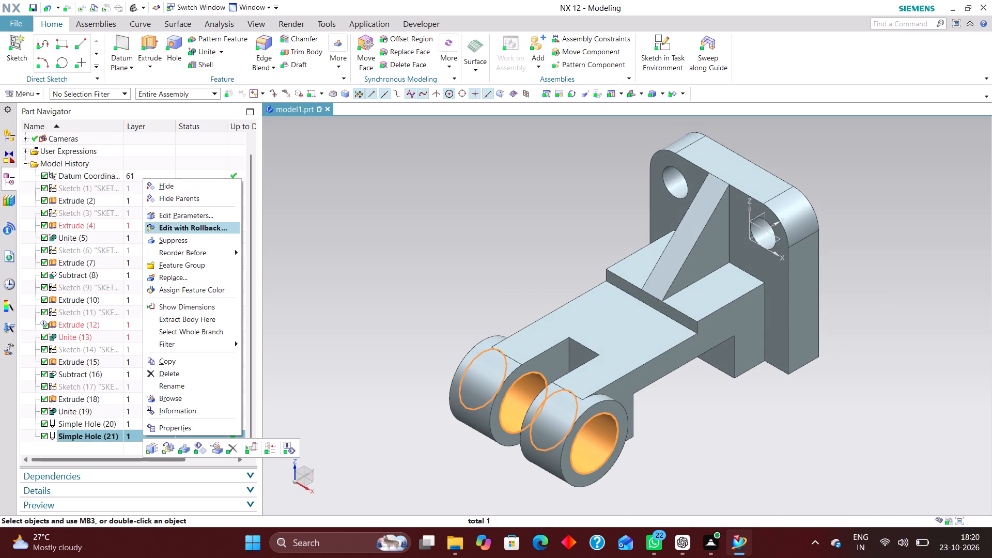
{"action": "left_click", "coordinate": [194, 227]}
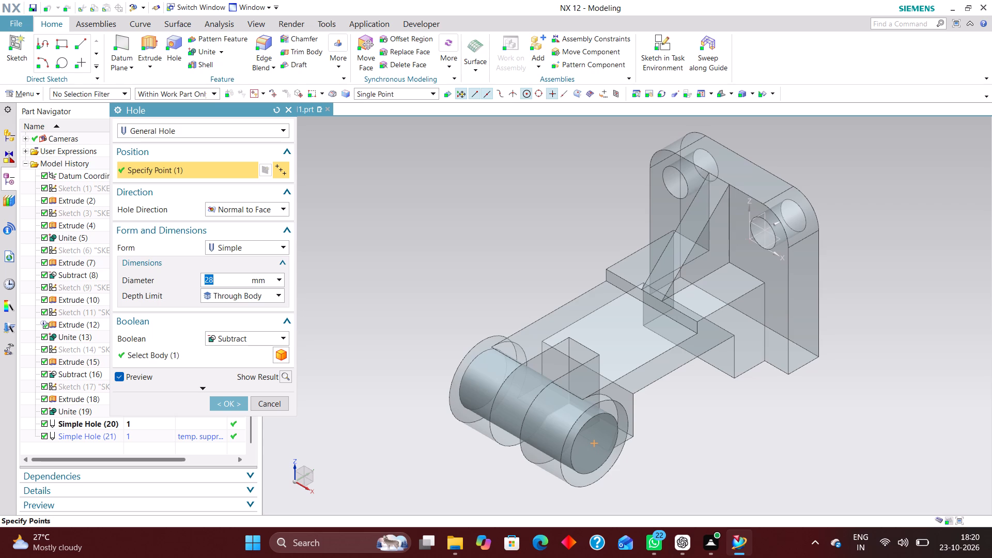
{"action": "type", "text": "20"}
{"action": "key", "text": "Return"}
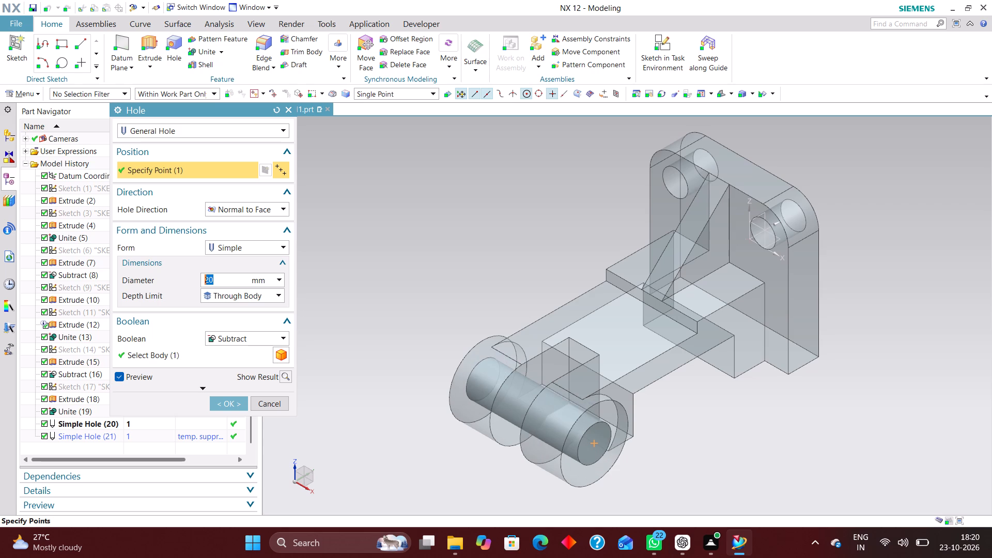
{"action": "type", "text": "25"}
{"action": "key", "text": "Return"}
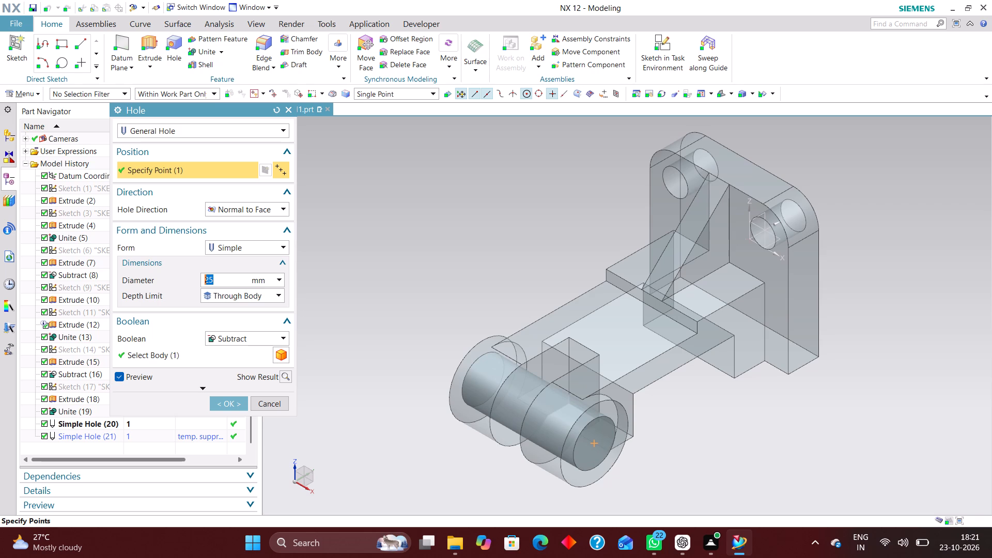
{"action": "left_click", "coordinate": [224, 405]}
Examine the resized fork-end hole and the bracket from above, below and the side, returning to the isometric view.
{"action": "middle_click_drag", "start_coordinate": [725, 457], "coordinate": [720, 424]}
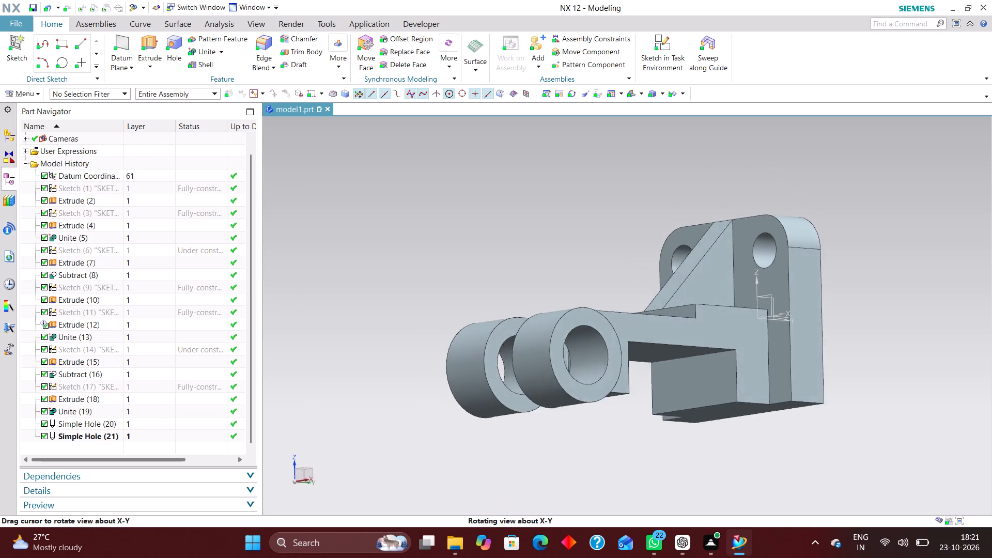
{"action": "middle_click_drag", "start_coordinate": [720, 424], "coordinate": [737, 461]}
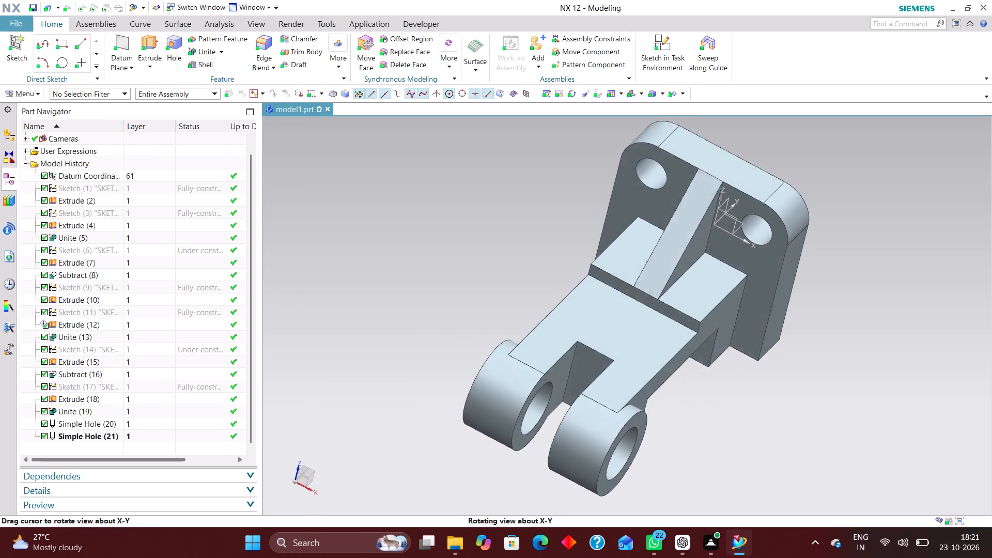
{"action": "middle_click_drag", "start_coordinate": [737, 461], "coordinate": [737, 465]}
{"action": "scroll", "coordinate": [741, 486], "scroll_direction": "up", "scroll_amount": 1}
{"action": "middle_click_drag", "start_coordinate": [741, 486], "coordinate": [729, 431]}
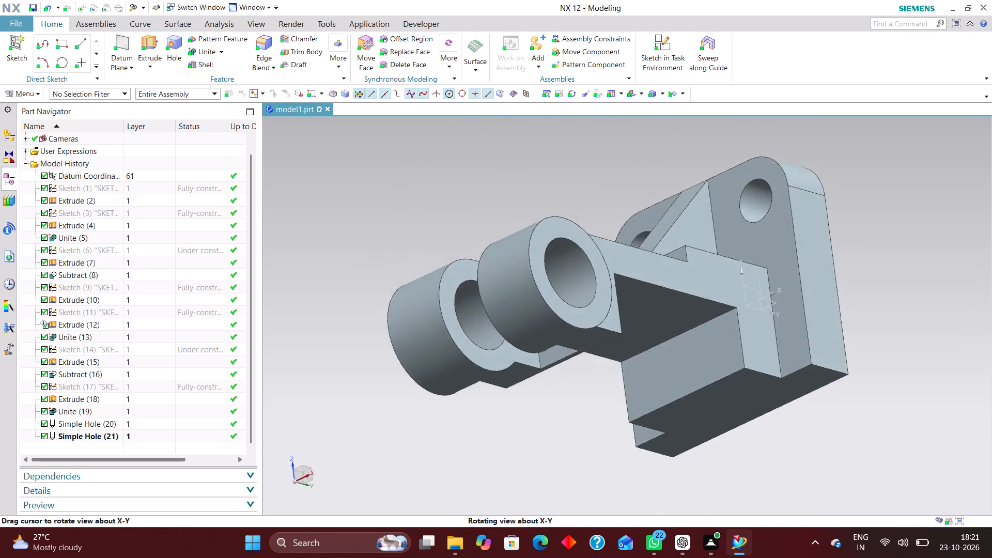
{"action": "middle_click_drag", "start_coordinate": [729, 431], "coordinate": [726, 456]}
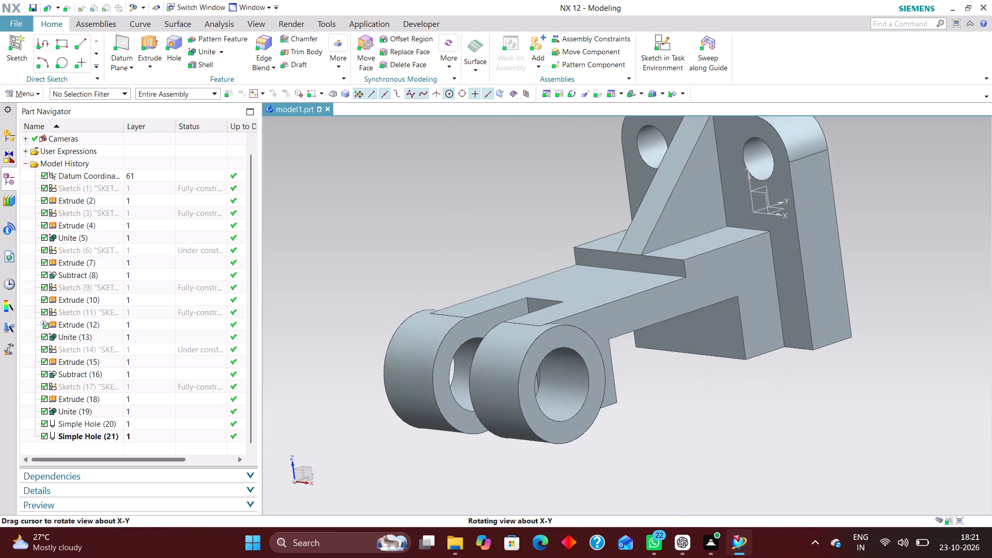
{"action": "middle_click_drag", "start_coordinate": [726, 456], "coordinate": [730, 481]}
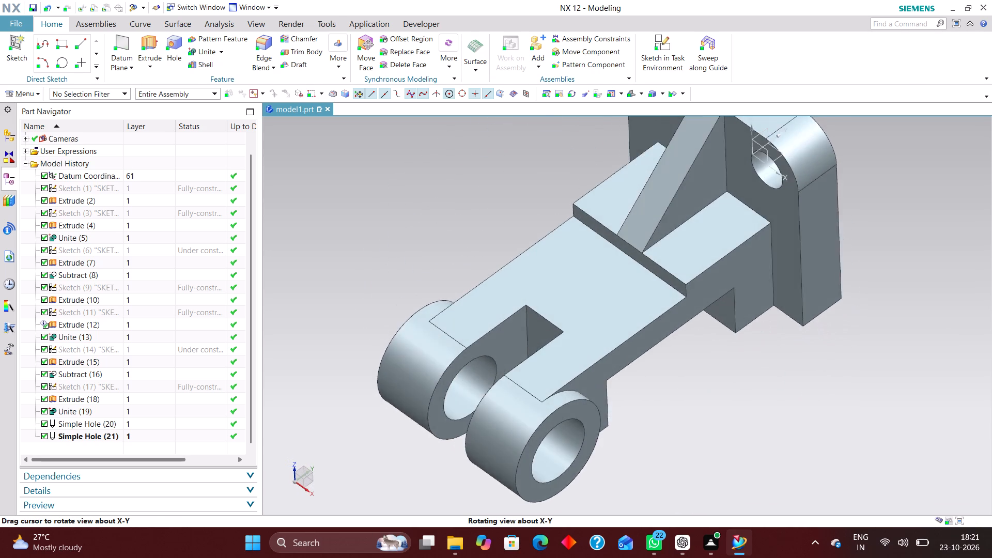
{"action": "middle_click_drag", "start_coordinate": [730, 481], "coordinate": [731, 481]}
{"action": "scroll", "coordinate": [737, 450], "scroll_direction": "down", "scroll_amount": 3}
{"action": "scroll", "coordinate": [745, 448], "scroll_direction": "up", "scroll_amount": 2}
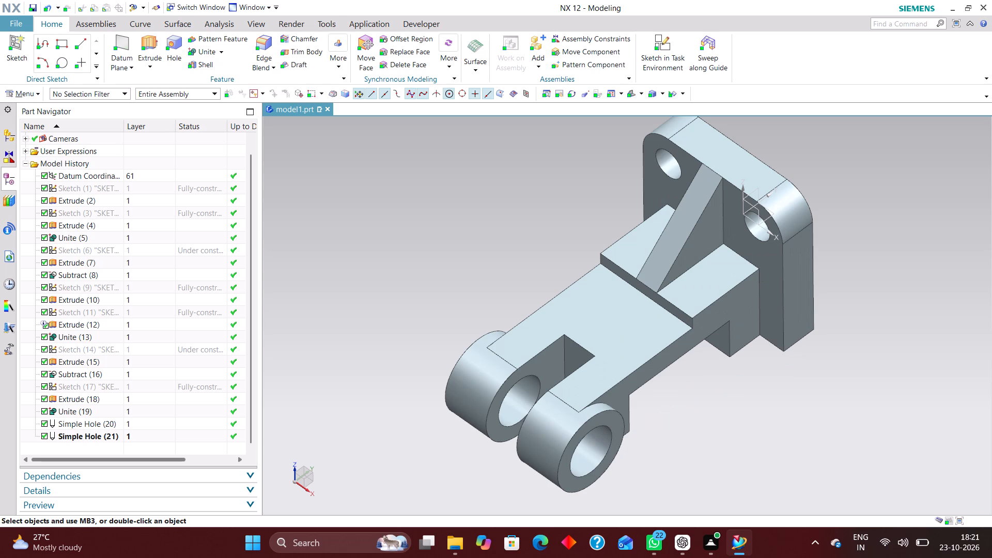
{"action": "key", "text": "End"}
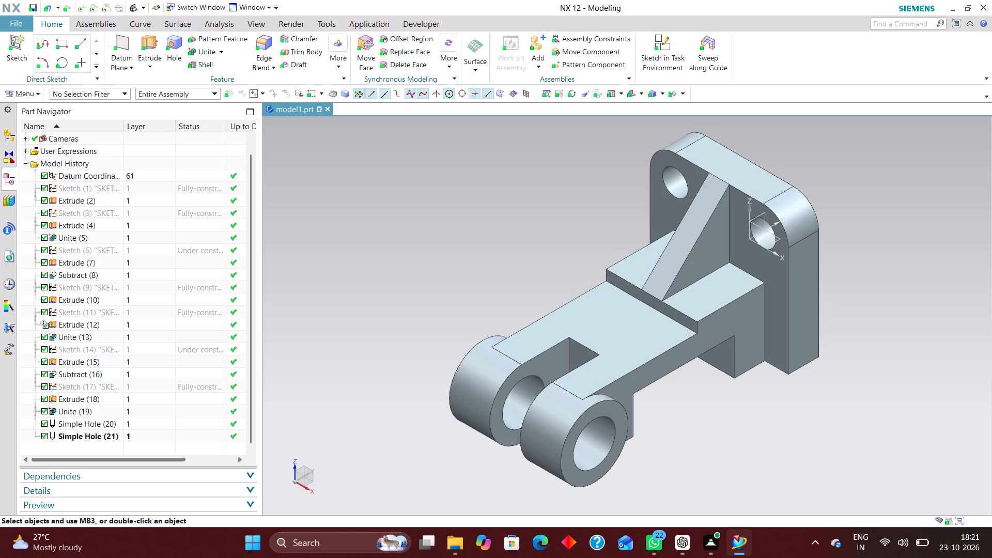
Check the fork-end bore against its round end in a straight side view and from oblique angles.
{"action": "scroll", "coordinate": [346, 383], "scroll_direction": "down", "scroll_amount": 1}
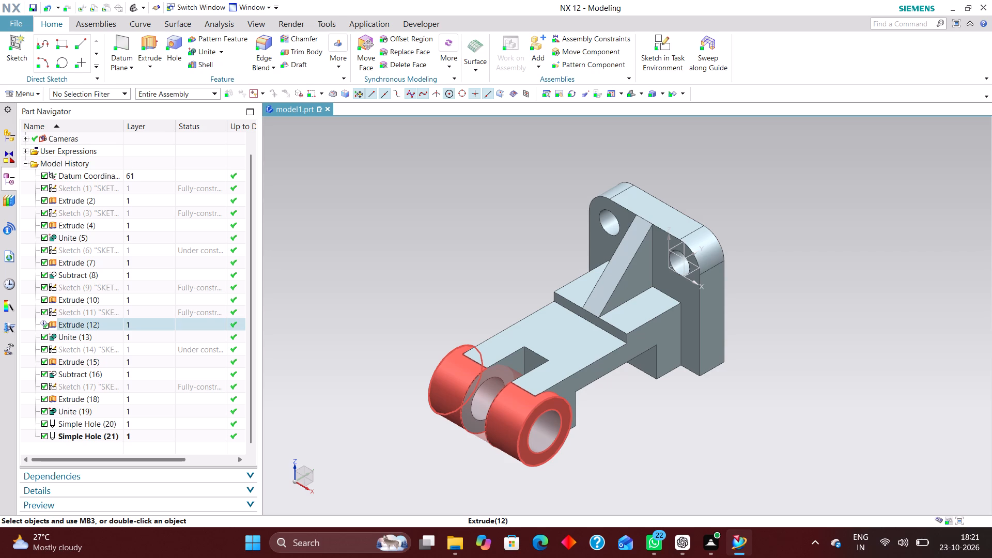
{"action": "scroll", "coordinate": [481, 357], "scroll_direction": "up", "scroll_amount": 2}
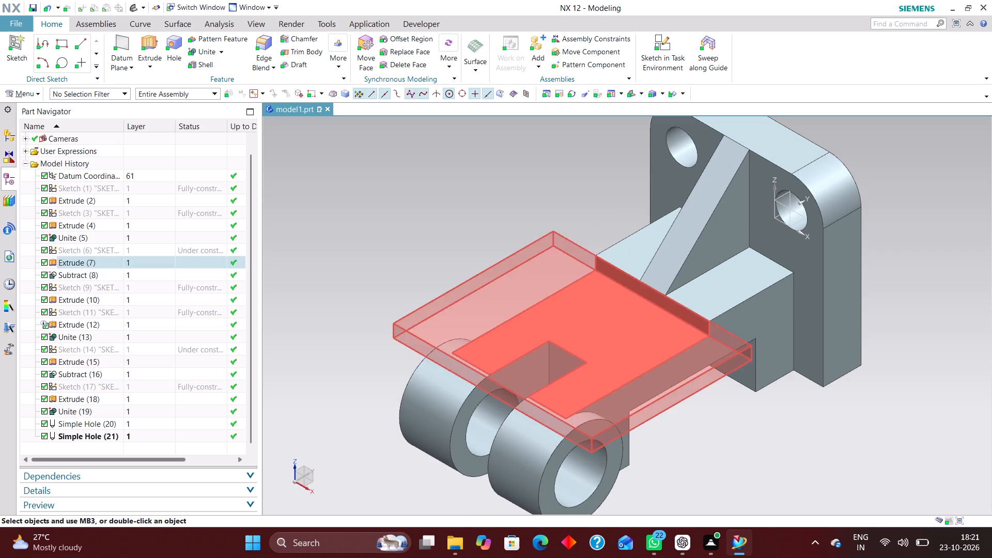
{"action": "scroll", "coordinate": [565, 402], "scroll_direction": "up", "scroll_amount": 2}
{"action": "scroll", "coordinate": [626, 390], "scroll_direction": "down", "scroll_amount": 2}
{"action": "middle_click_drag", "start_coordinate": [701, 471], "coordinate": [698, 462]}
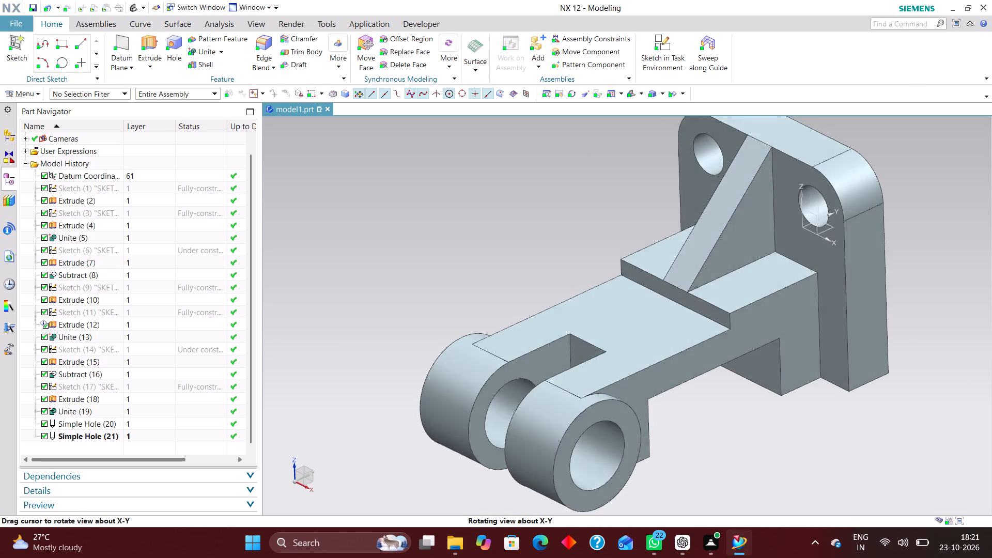
{"action": "middle_click_drag", "start_coordinate": [698, 462], "coordinate": [660, 453]}
{"action": "right_click_drag", "start_coordinate": [725, 457], "coordinate": [631, 460]}
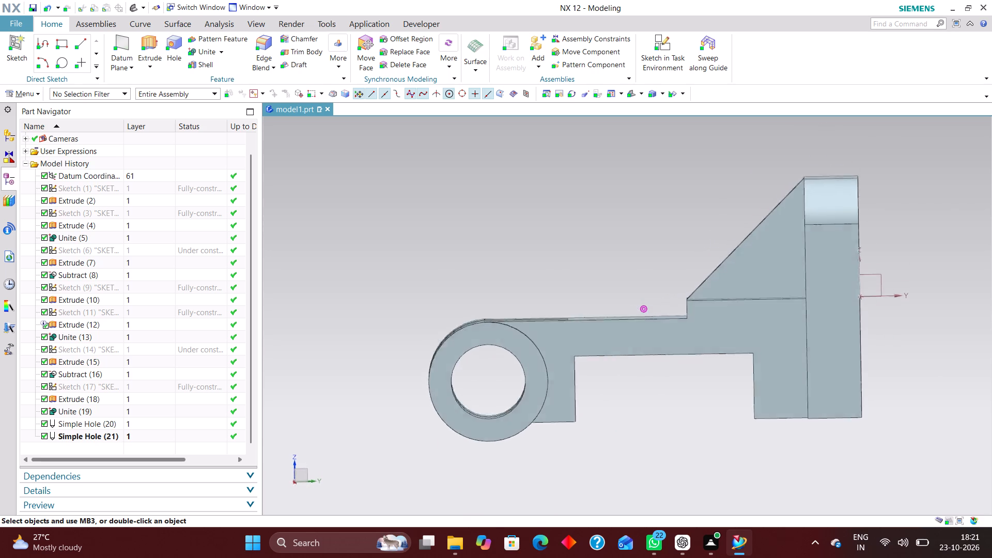
{"action": "scroll", "coordinate": [529, 243], "scroll_direction": "up", "scroll_amount": 1}
{"action": "middle_click_drag", "start_coordinate": [536, 248], "coordinate": [565, 275]}
{"action": "scroll", "coordinate": [565, 268], "scroll_direction": "down", "scroll_amount": 2}
{"action": "scroll", "coordinate": [578, 378], "scroll_direction": "up", "scroll_amount": 5}
{"action": "scroll", "coordinate": [547, 332], "scroll_direction": "down", "scroll_amount": 4}
{"action": "middle_click_drag", "start_coordinate": [707, 438], "coordinate": [687, 413]}
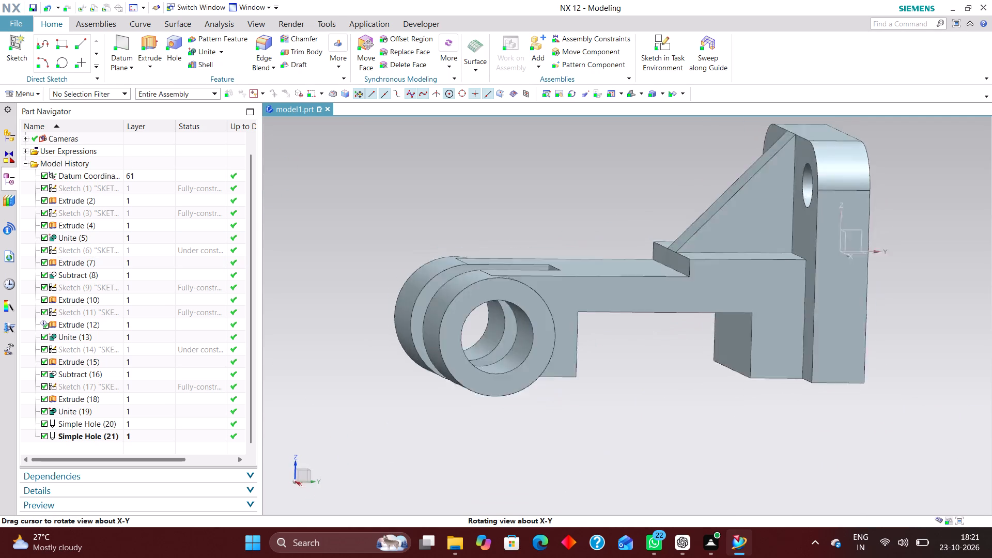
{"action": "middle_click_drag", "start_coordinate": [687, 413], "coordinate": [683, 421]}
{"action": "scroll", "coordinate": [683, 421], "scroll_direction": "up", "scroll_amount": 1}
{"action": "right_click_drag", "start_coordinate": [718, 412], "coordinate": [579, 406]}
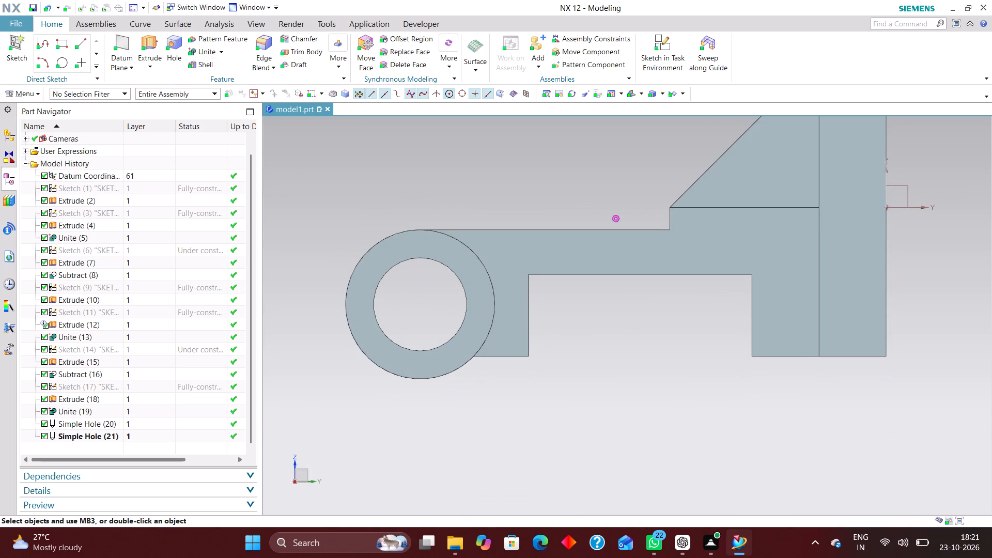
{"action": "middle_click_drag", "start_coordinate": [407, 313], "coordinate": [462, 334]}
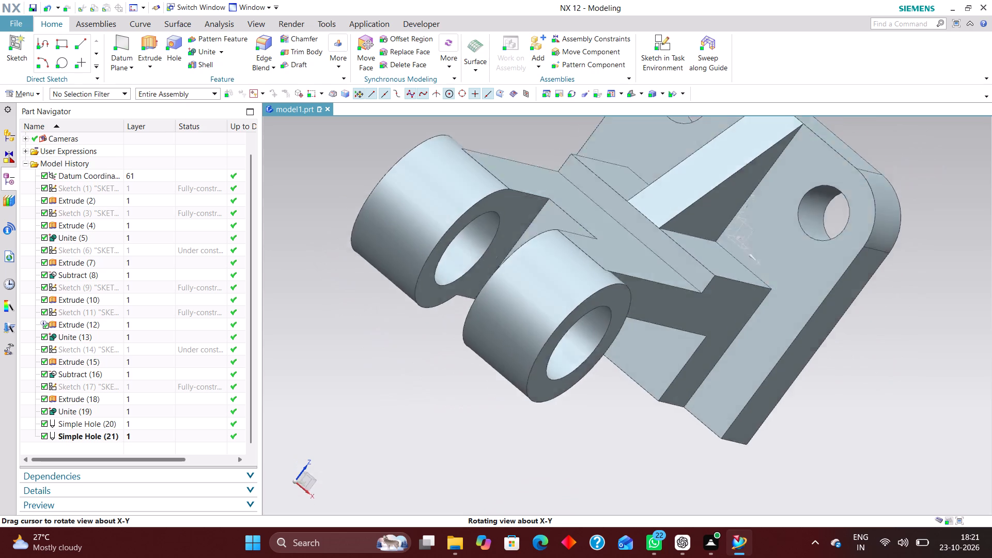
Examine the fork end in isometric, oblique and straight side views, zooming in on its round end.
{"action": "middle_click_drag", "start_coordinate": [462, 334], "coordinate": [455, 334]}
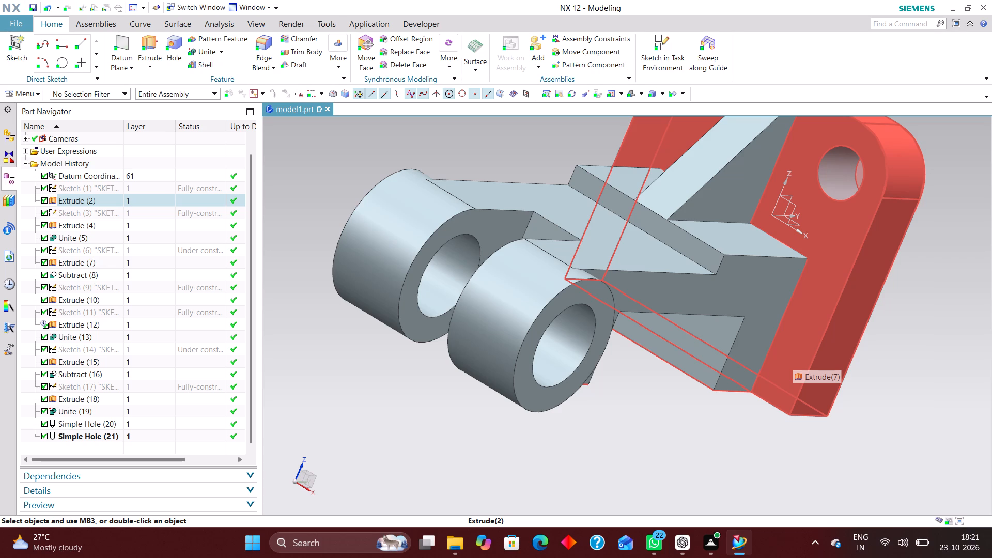
{"action": "key", "text": "End"}
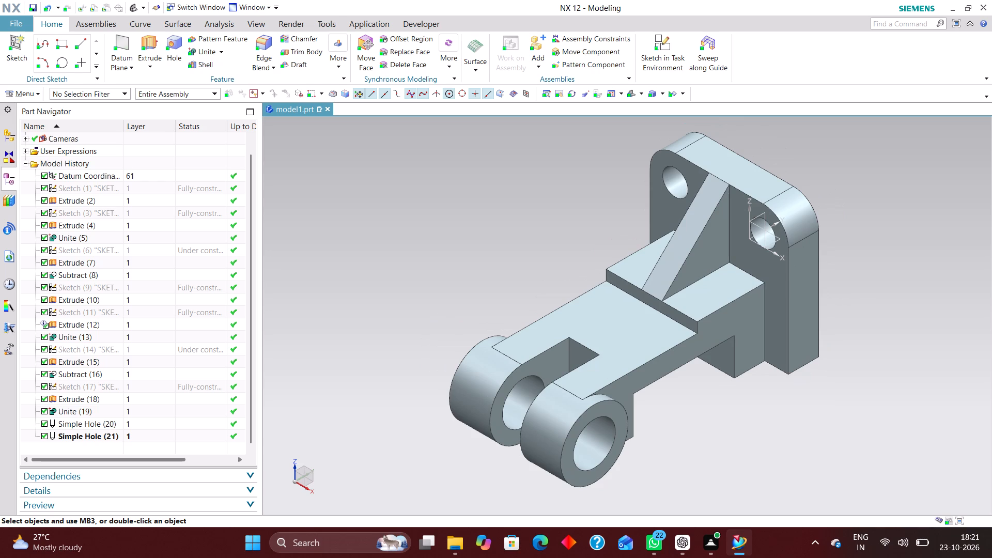
{"action": "scroll", "coordinate": [585, 409], "scroll_direction": "up", "scroll_amount": 7}
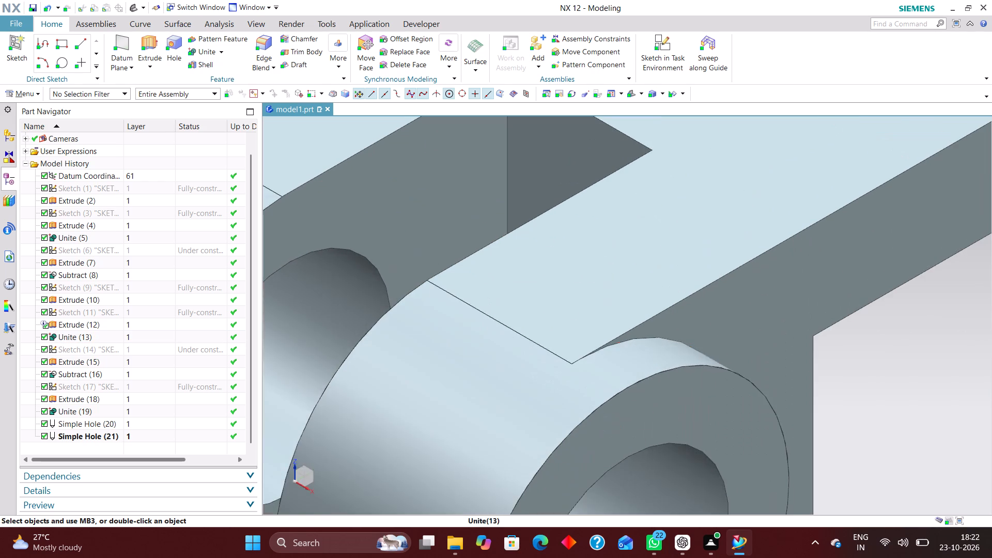
{"action": "scroll", "coordinate": [519, 336], "scroll_direction": "down", "scroll_amount": 4}
{"action": "middle_click_drag", "start_coordinate": [784, 427], "coordinate": [767, 406]}
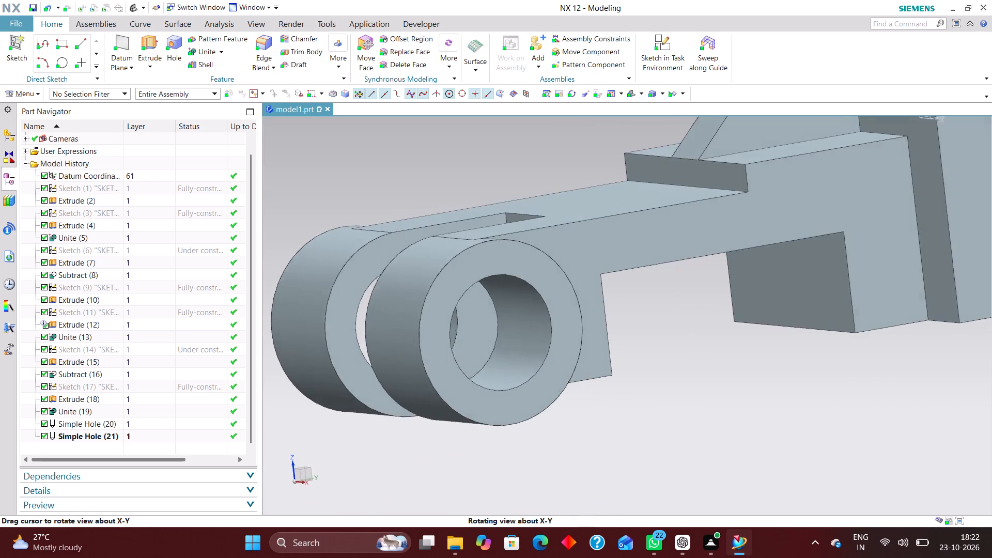
{"action": "middle_click_drag", "start_coordinate": [767, 406], "coordinate": [757, 411]}
{"action": "scroll", "coordinate": [757, 411], "scroll_direction": "up", "scroll_amount": 1}
{"action": "right_click_drag", "start_coordinate": [755, 380], "coordinate": [657, 382]}
{"action": "scroll", "coordinate": [780, 383], "scroll_direction": "down", "scroll_amount": 3}
{"action": "scroll", "coordinate": [532, 270], "scroll_direction": "up", "scroll_amount": 2}
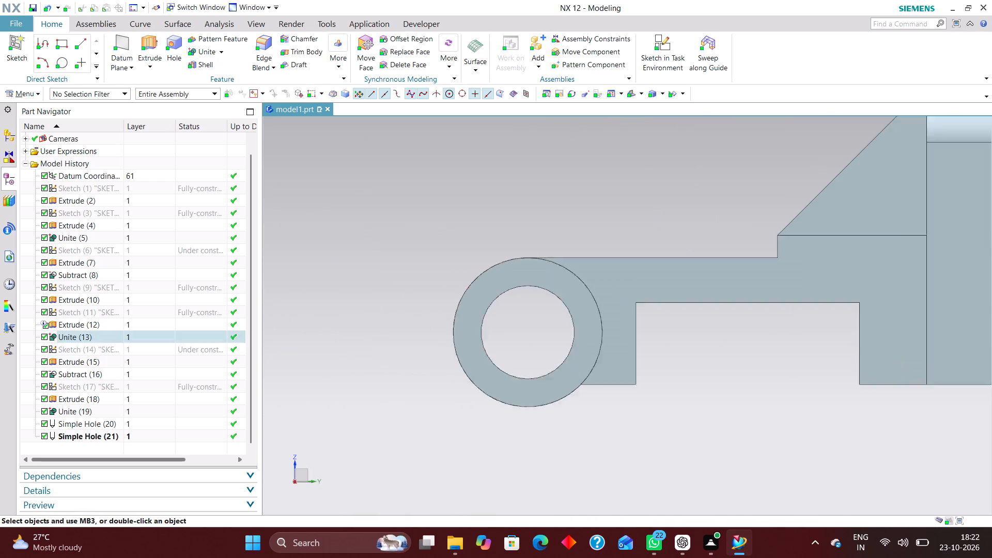
{"action": "scroll", "coordinate": [532, 270], "scroll_direction": "up", "scroll_amount": 12}
{"action": "scroll", "coordinate": [520, 276], "scroll_direction": "down", "scroll_amount": 5}
{"action": "scroll", "coordinate": [509, 233], "scroll_direction": "up", "scroll_amount": 9}
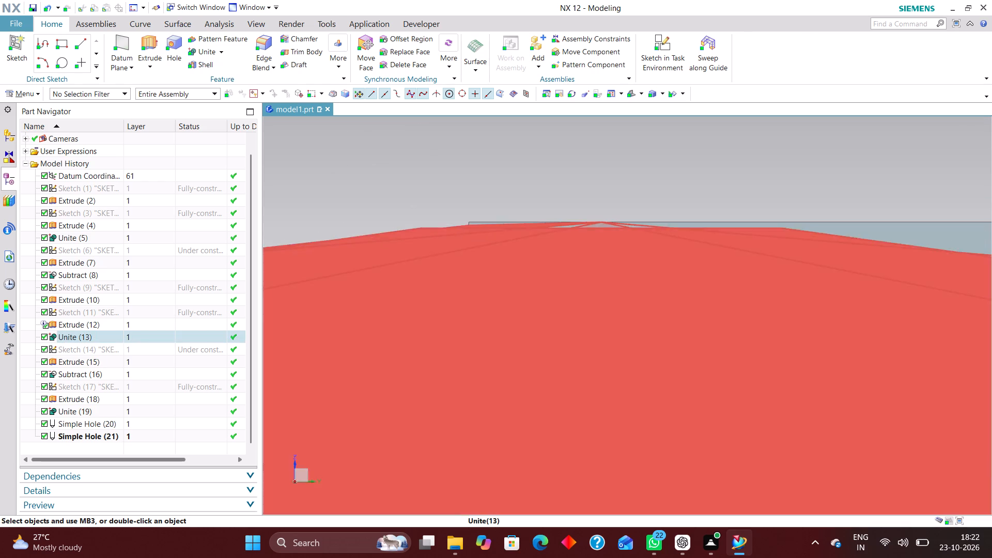
{"action": "scroll", "coordinate": [491, 201], "scroll_direction": "down", "scroll_amount": 14}
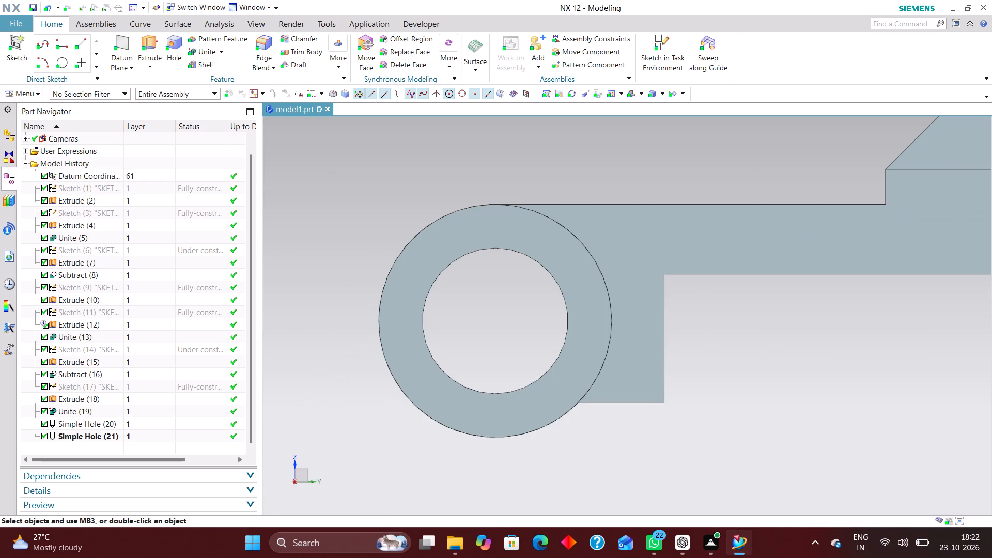
Find the sketch holding the fork end's 40 mm circle and open it for editing with rollback.
{"action": "left_click", "coordinate": [155, 283]}
{"action": "left_click", "coordinate": [154, 247]}
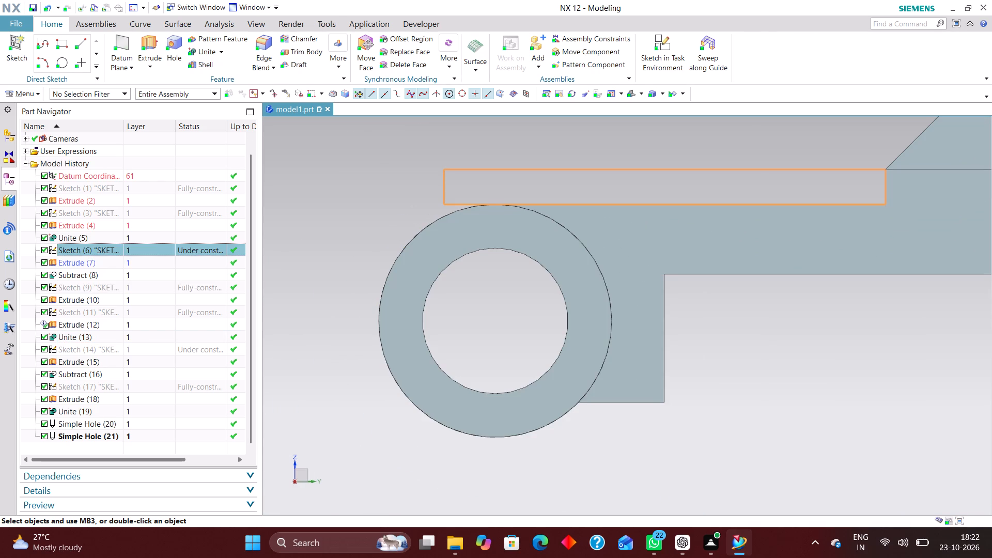
{"action": "right_click", "coordinate": [155, 246]}
{"action": "left_click", "coordinate": [135, 284]}
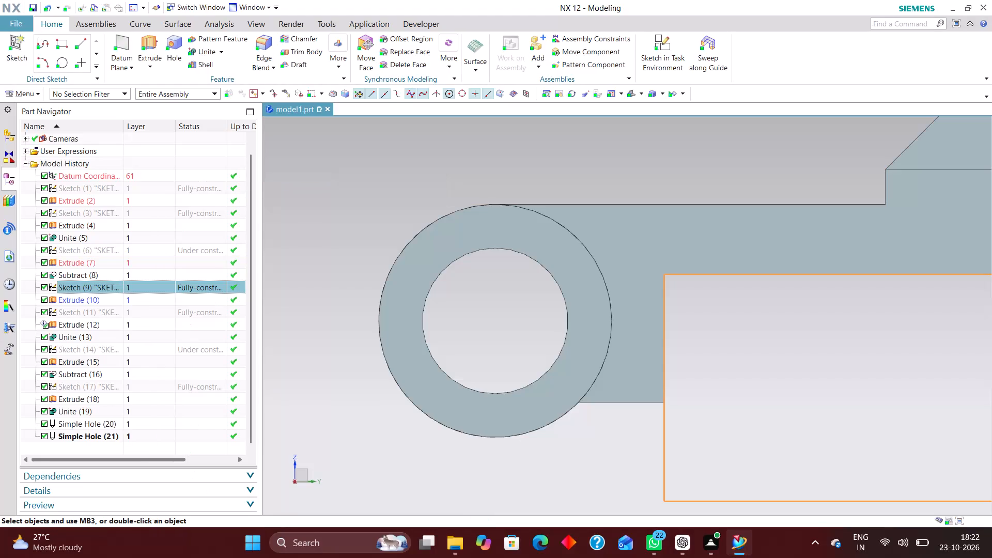
{"action": "left_click", "coordinate": [139, 312]}
{"action": "right_click", "coordinate": [139, 312]}
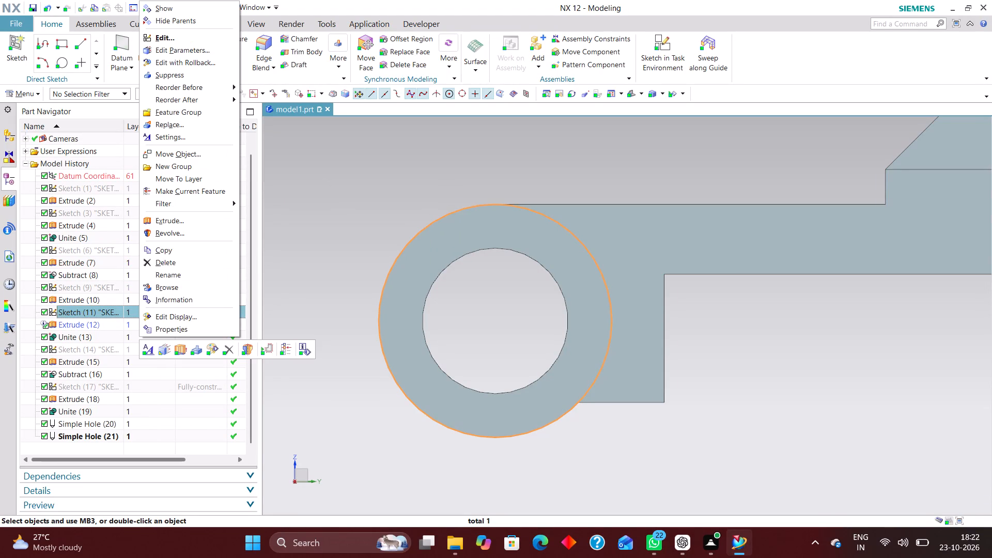
{"action": "left_click", "coordinate": [200, 66]}
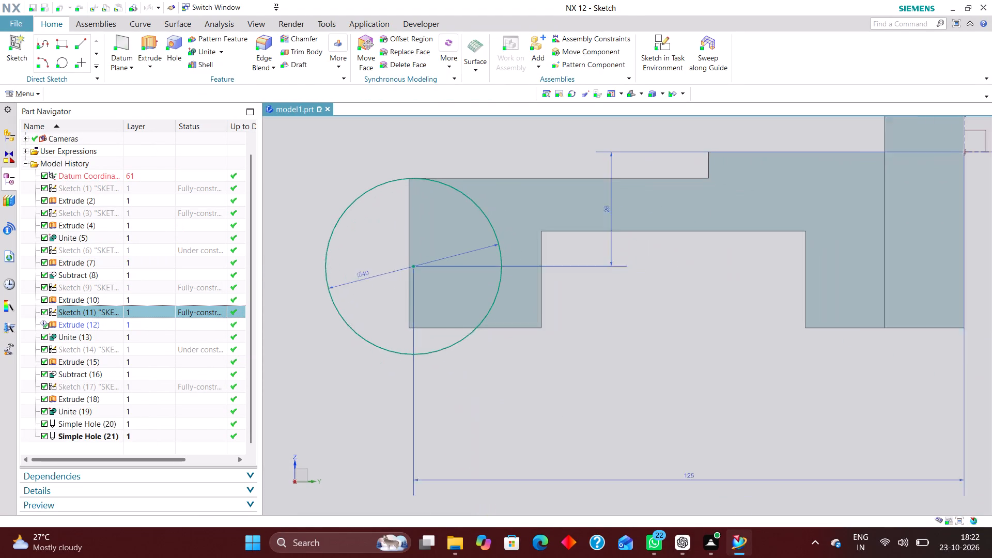
Reposition the circle's vertical 26 mm dimension to the outer side of the arm's end, with its text just above the circle.
{"action": "scroll", "coordinate": [587, 199], "scroll_direction": "up", "scroll_amount": 1}
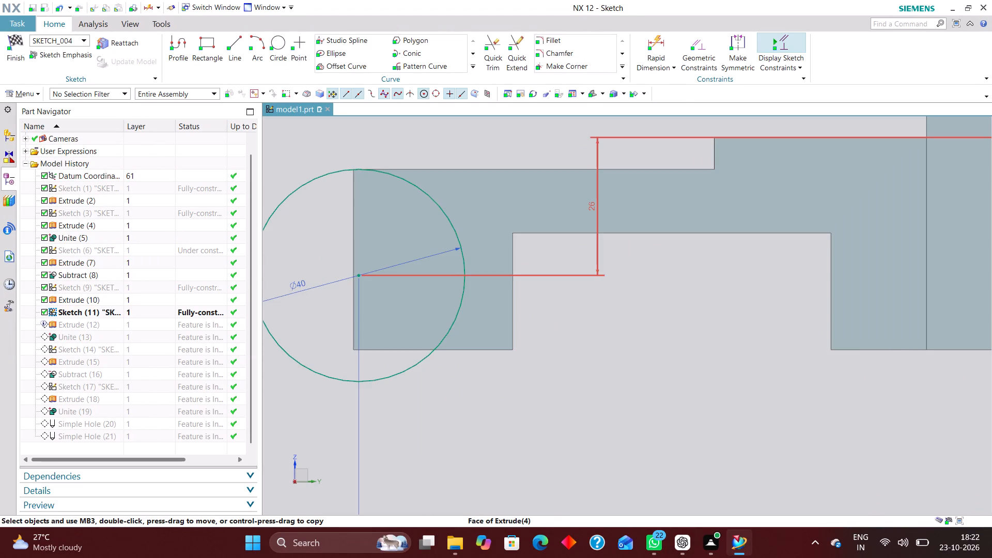
{"action": "scroll", "coordinate": [362, 171], "scroll_direction": "up", "scroll_amount": 7}
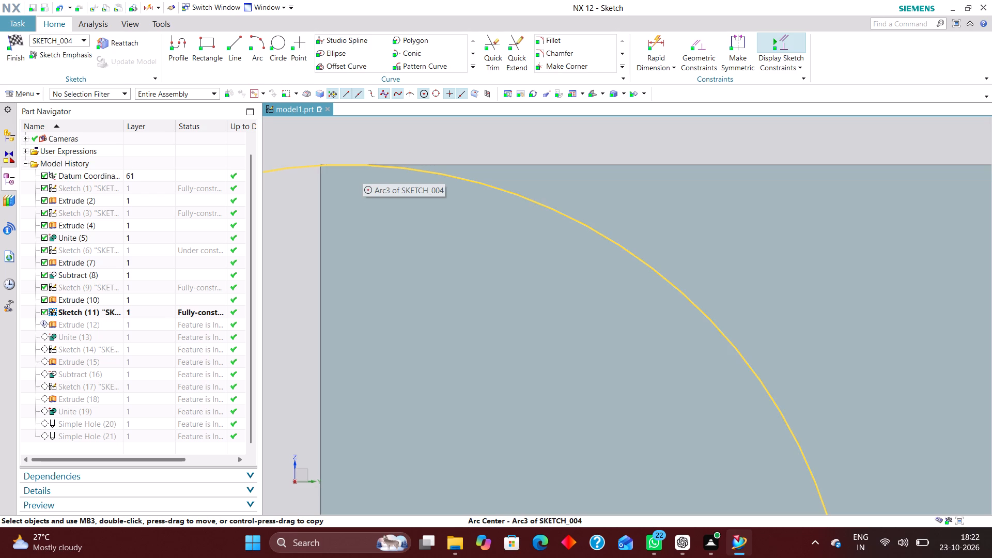
{"action": "scroll", "coordinate": [333, 171], "scroll_direction": "down", "scroll_amount": 6}
{"action": "scroll", "coordinate": [601, 312], "scroll_direction": "down", "scroll_amount": 5}
{"action": "left_click_drag", "start_coordinate": [734, 293], "coordinate": [722, 289]}
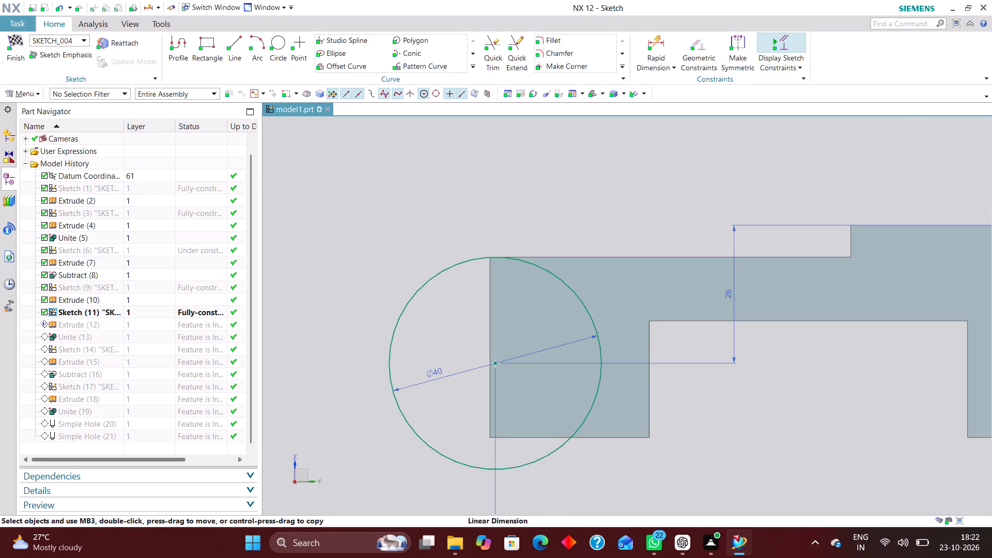
{"action": "left_click_drag", "start_coordinate": [722, 289], "coordinate": [453, 212]}
{"action": "scroll", "coordinate": [460, 210], "scroll_direction": "up", "scroll_amount": 4}
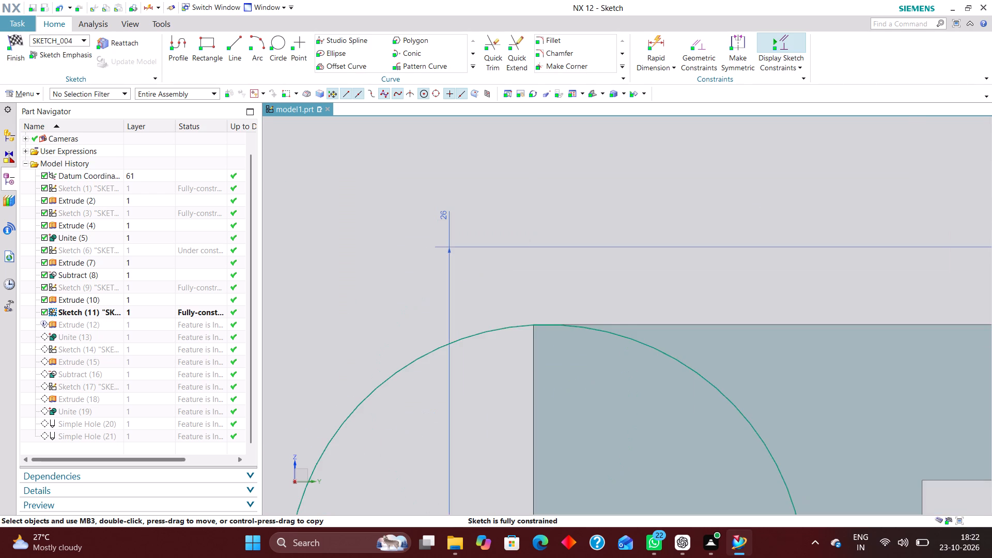
{"action": "scroll", "coordinate": [552, 335], "scroll_direction": "up", "scroll_amount": 7}
{"action": "scroll", "coordinate": [532, 293], "scroll_direction": "up", "scroll_amount": 5}
{"action": "scroll", "coordinate": [548, 300], "scroll_direction": "down", "scroll_amount": 9}
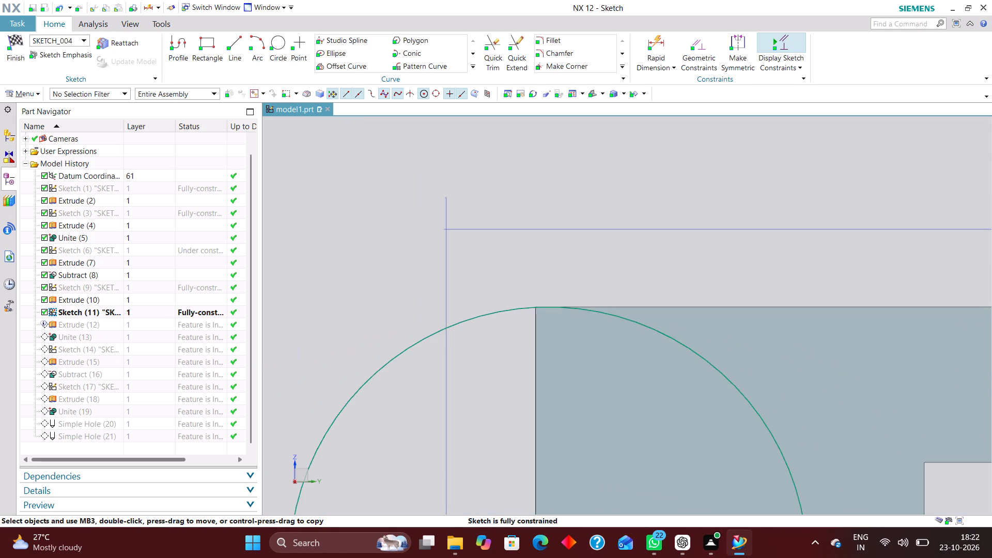
{"action": "left_click_drag", "start_coordinate": [447, 199], "coordinate": [451, 269]}
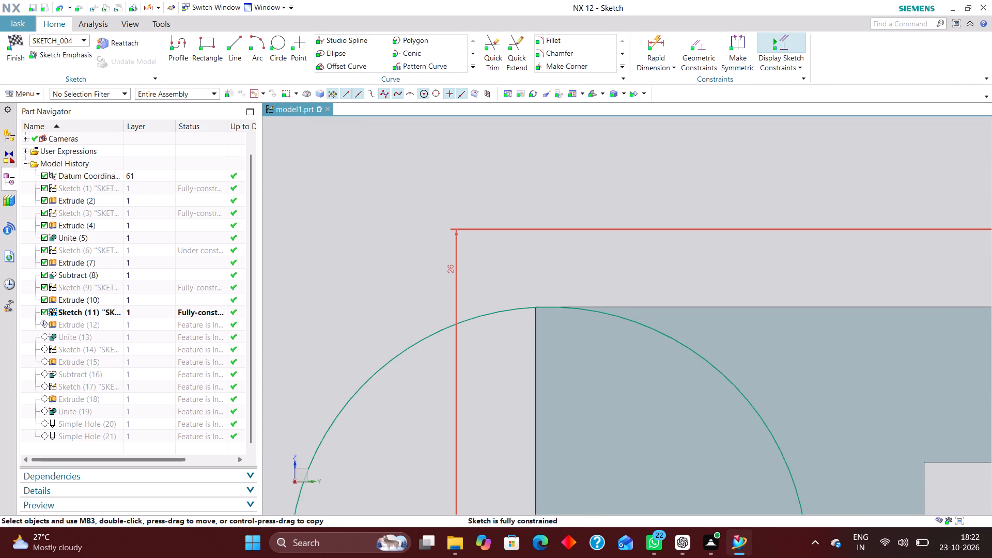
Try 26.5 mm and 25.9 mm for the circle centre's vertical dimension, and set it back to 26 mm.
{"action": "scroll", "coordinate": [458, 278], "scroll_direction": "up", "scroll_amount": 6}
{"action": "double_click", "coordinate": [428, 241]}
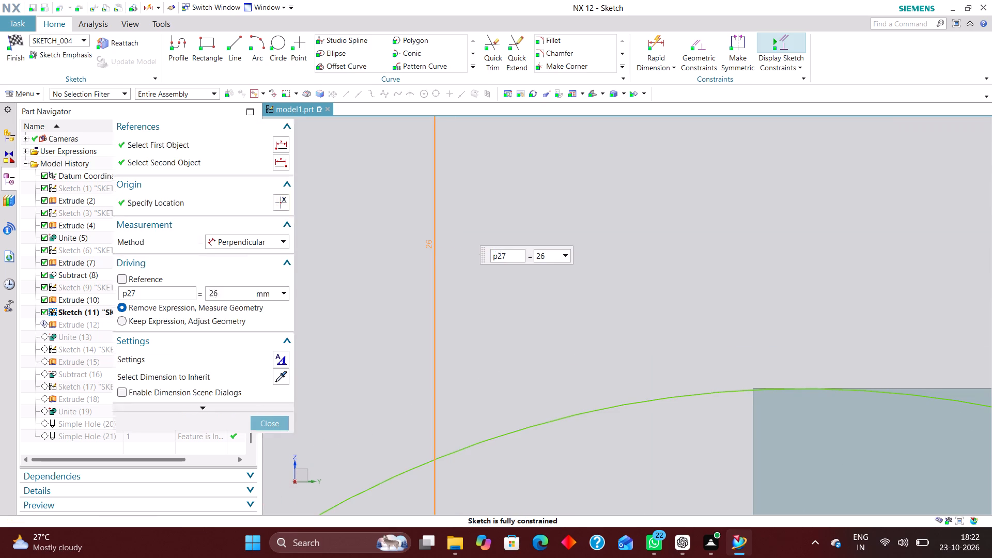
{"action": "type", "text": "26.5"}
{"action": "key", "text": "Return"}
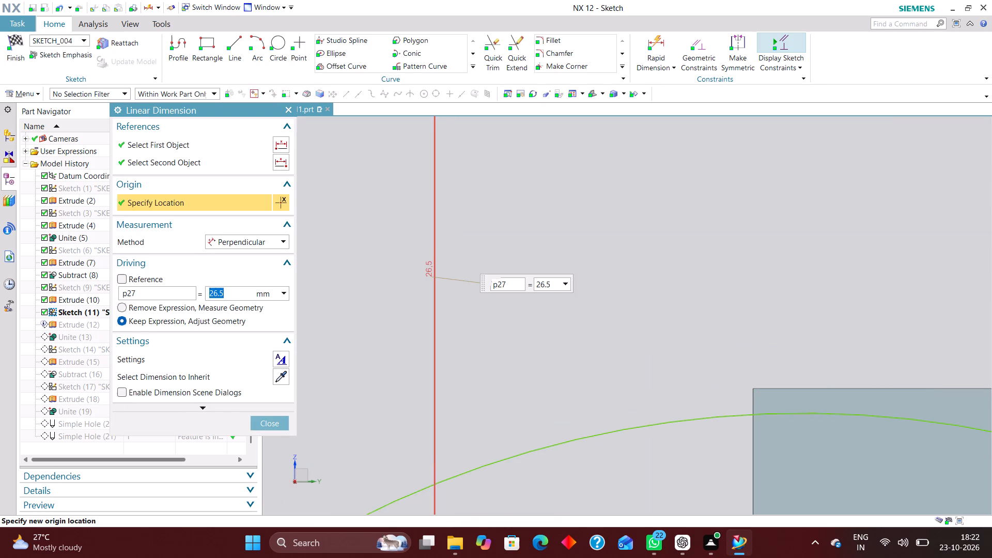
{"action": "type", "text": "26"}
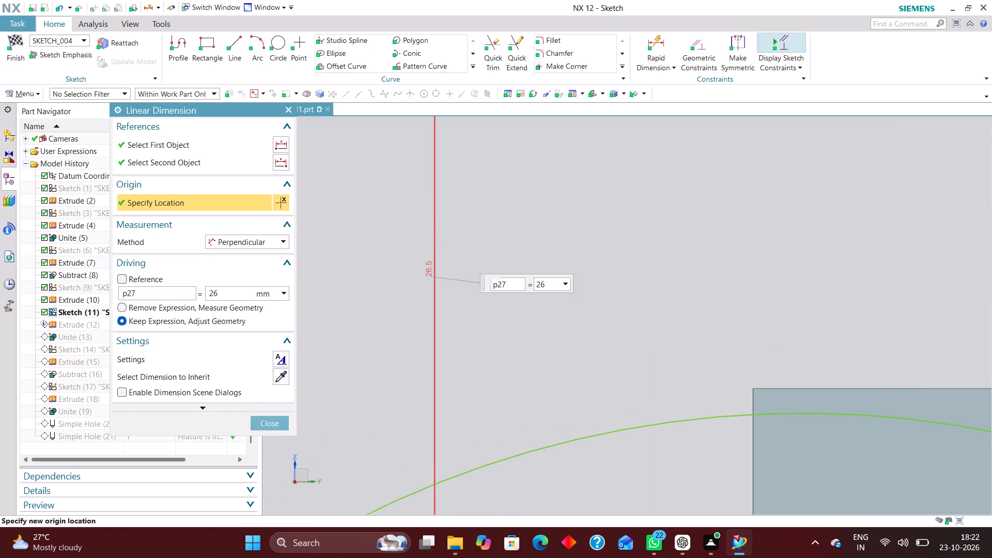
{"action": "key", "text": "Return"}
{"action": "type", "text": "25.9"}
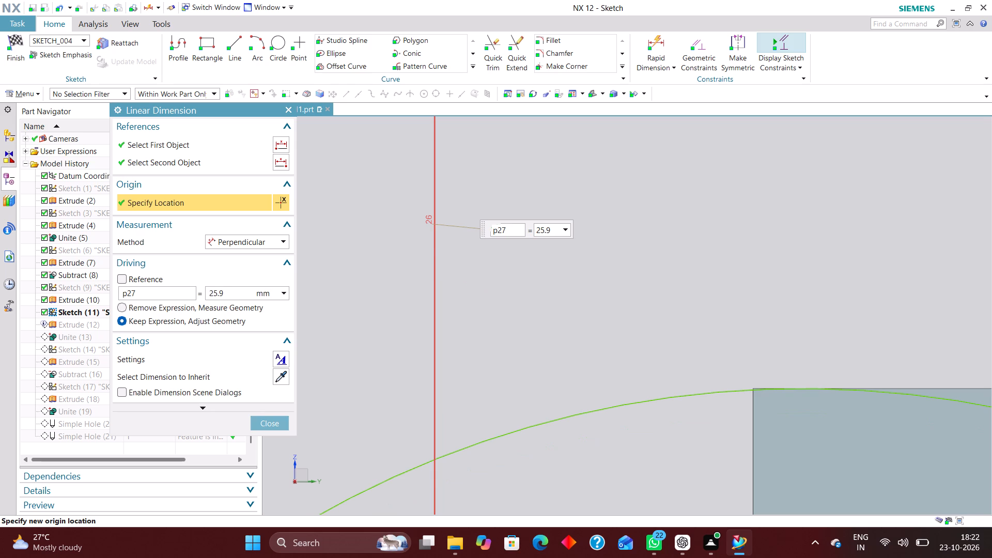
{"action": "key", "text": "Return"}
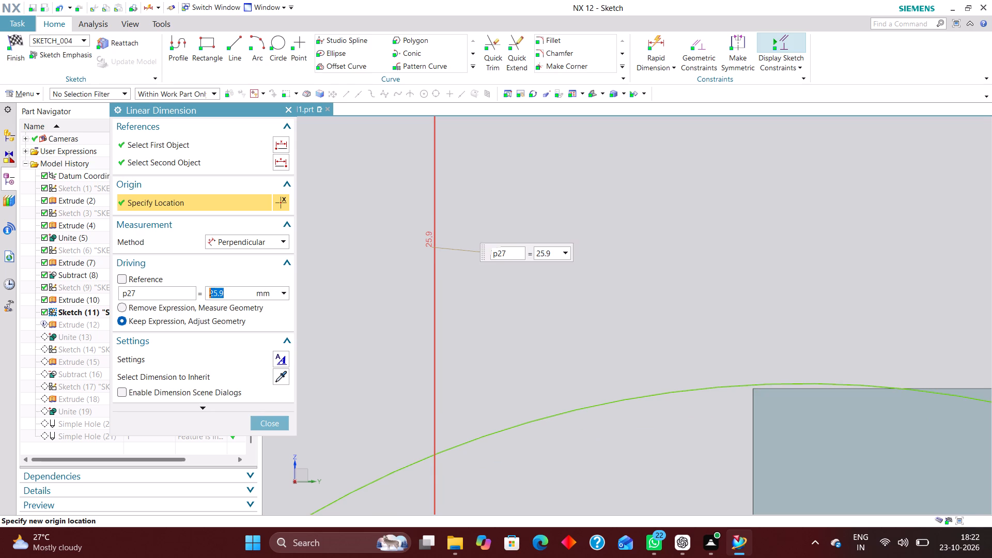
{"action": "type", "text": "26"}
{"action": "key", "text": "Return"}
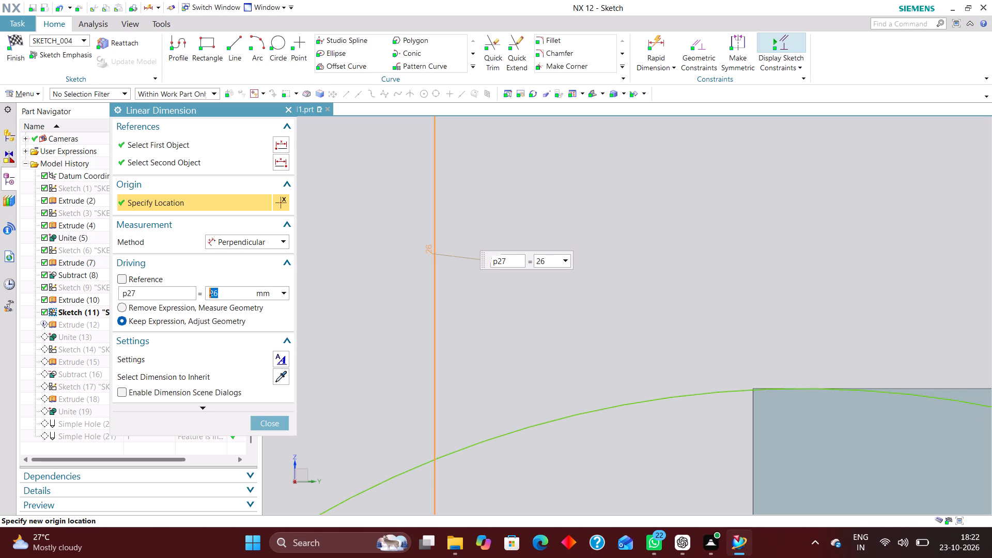
Check at close and wide range how the circle meets the arm's top edge and end corner.
{"action": "scroll", "coordinate": [763, 399], "scroll_direction": "up", "scroll_amount": 7}
{"action": "scroll", "coordinate": [693, 331], "scroll_direction": "up", "scroll_amount": 6}
{"action": "scroll", "coordinate": [641, 320], "scroll_direction": "down", "scroll_amount": 15}
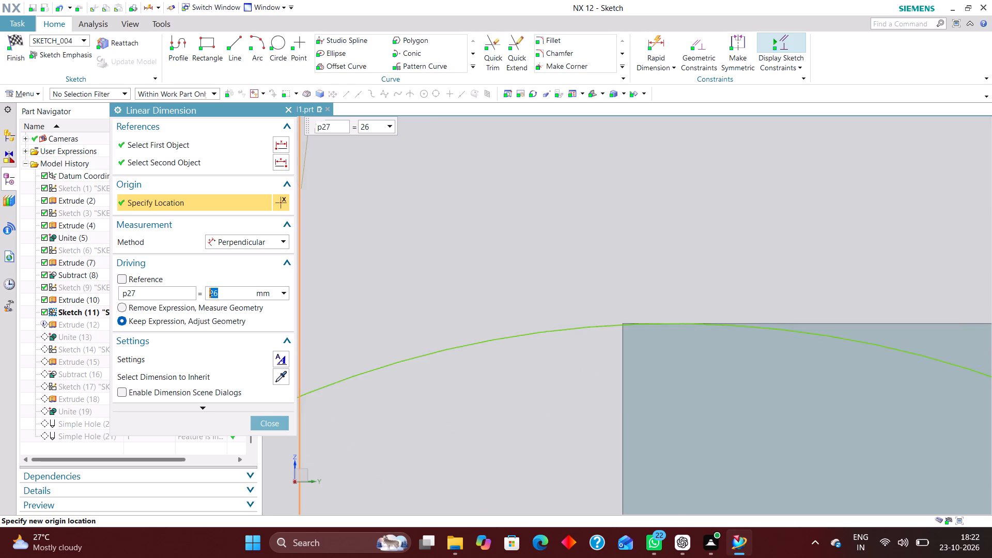
{"action": "scroll", "coordinate": [606, 318], "scroll_direction": "down", "scroll_amount": 10}
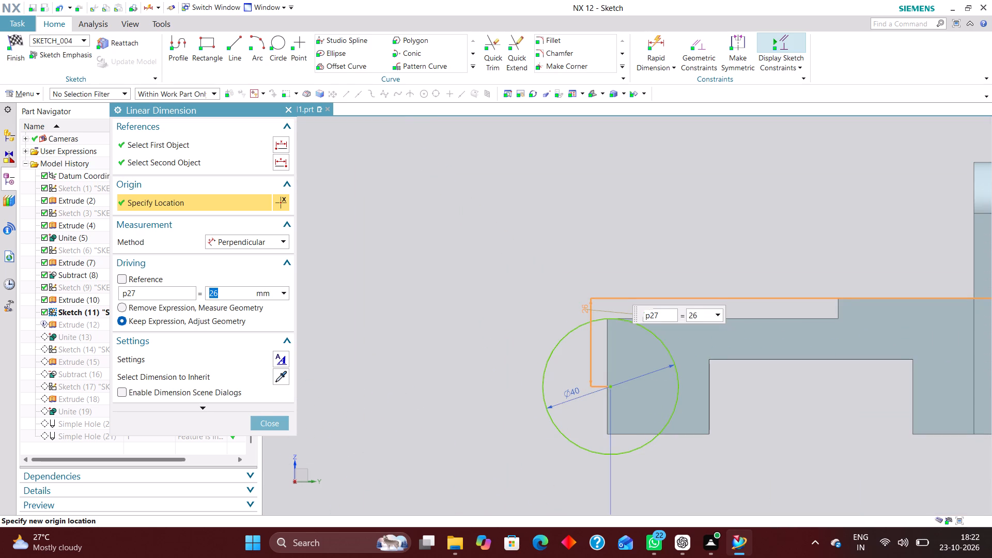
{"action": "scroll", "coordinate": [602, 312], "scroll_direction": "up", "scroll_amount": 17}
{"action": "scroll", "coordinate": [647, 262], "scroll_direction": "up", "scroll_amount": 7}
{"action": "scroll", "coordinate": [562, 280], "scroll_direction": "down", "scroll_amount": 7}
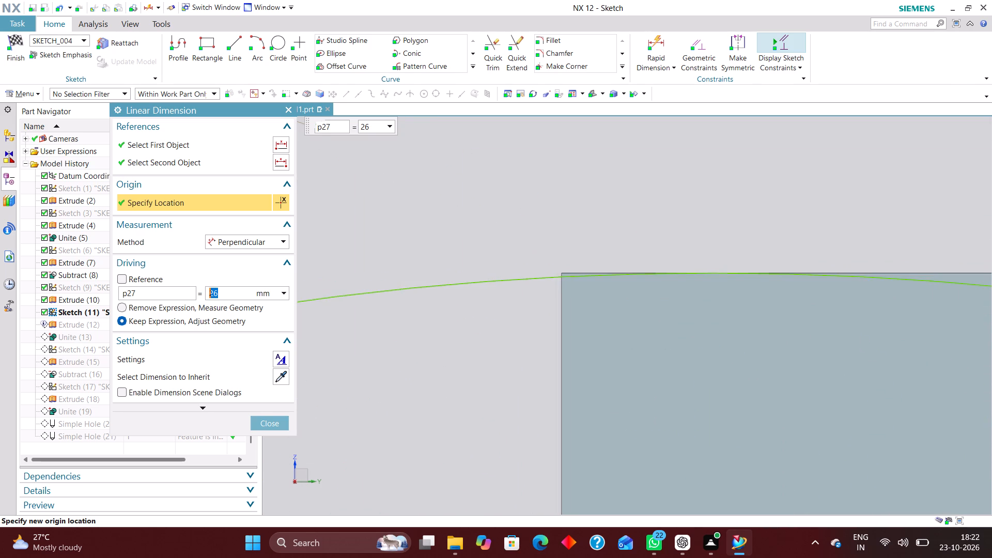
{"action": "scroll", "coordinate": [551, 244], "scroll_direction": "down", "scroll_amount": 16}
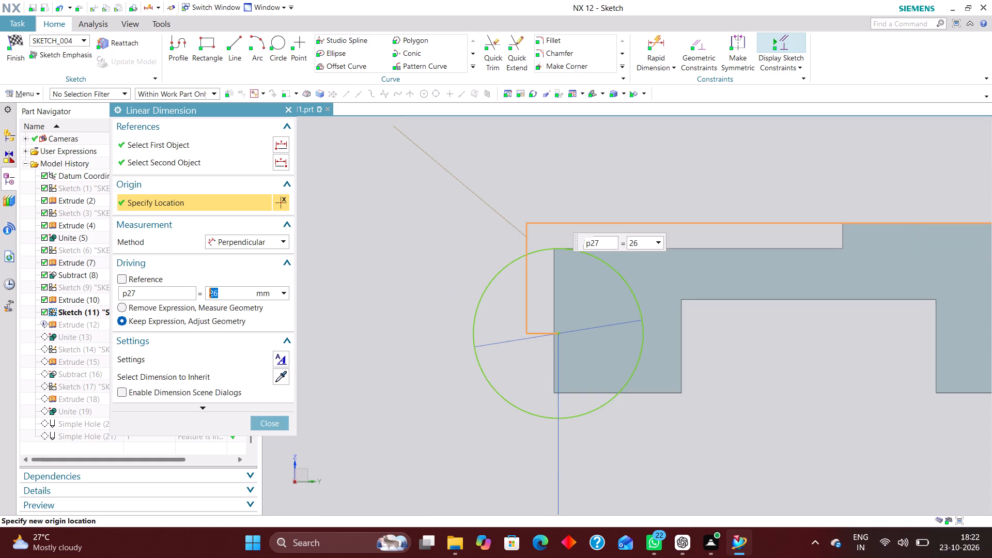
{"action": "scroll", "coordinate": [567, 347], "scroll_direction": "up", "scroll_amount": 4}
{"action": "scroll", "coordinate": [513, 285], "scroll_direction": "down", "scroll_amount": 4}
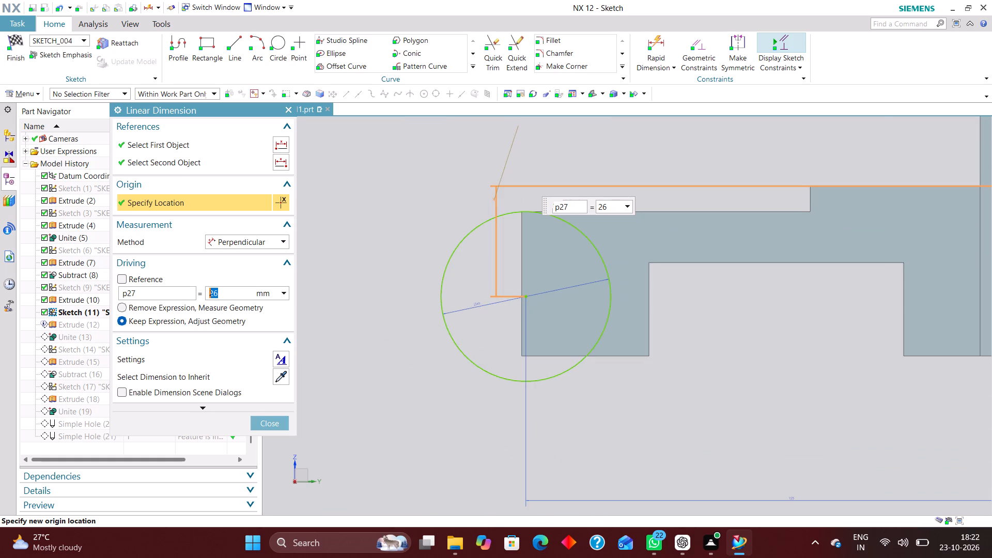
Set the circle centre's horizontal distance from the upright plate's back face to 126 mm and finish the sketch.
{"action": "double_click", "coordinate": [796, 500]}
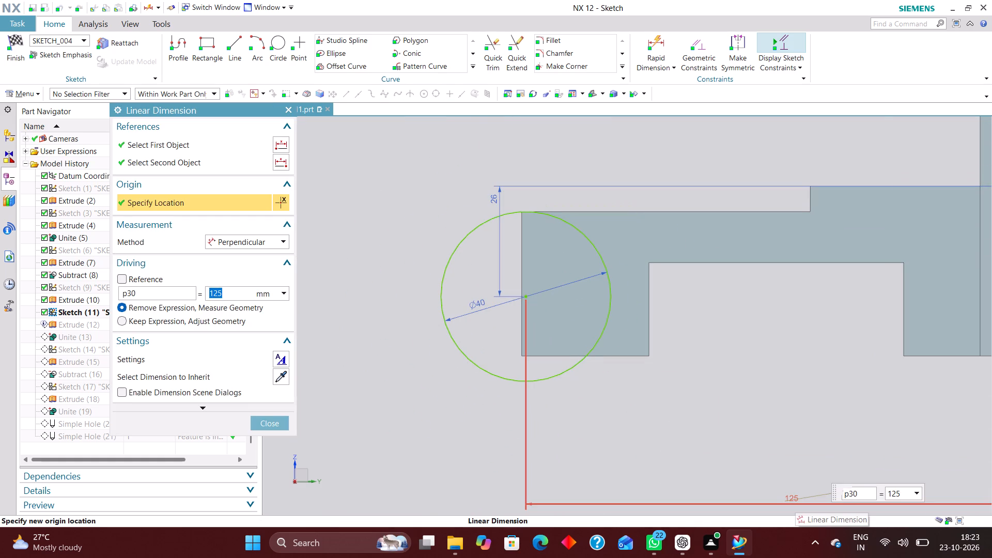
{"action": "key", "text": "1"}
{"action": "type", "text": "26"}
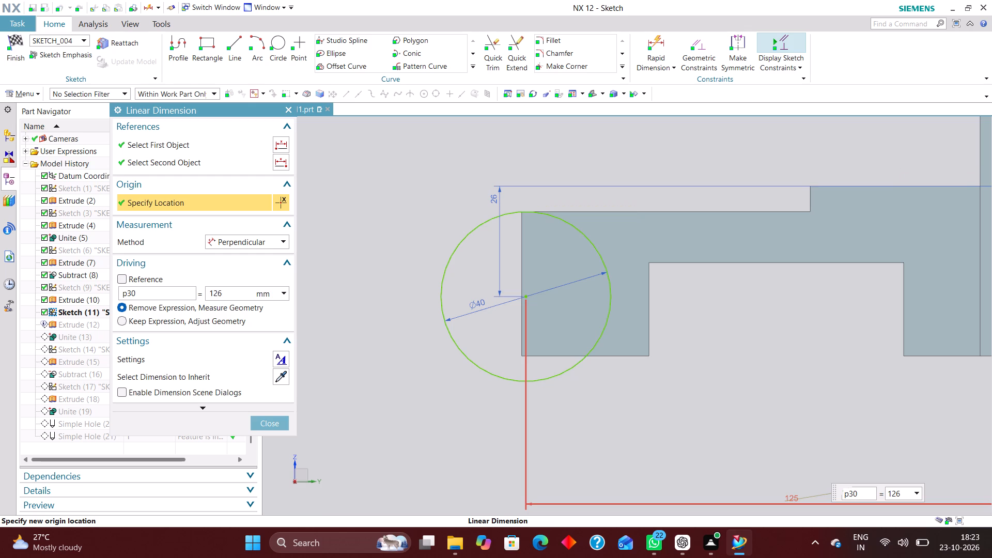
{"action": "key", "text": "Return"}
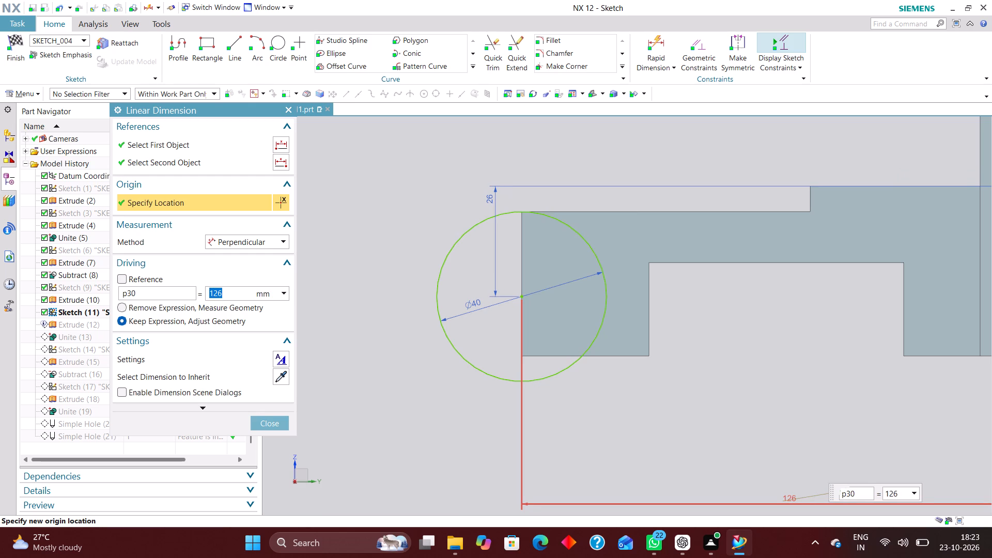
{"action": "scroll", "coordinate": [533, 210], "scroll_direction": "up", "scroll_amount": 14}
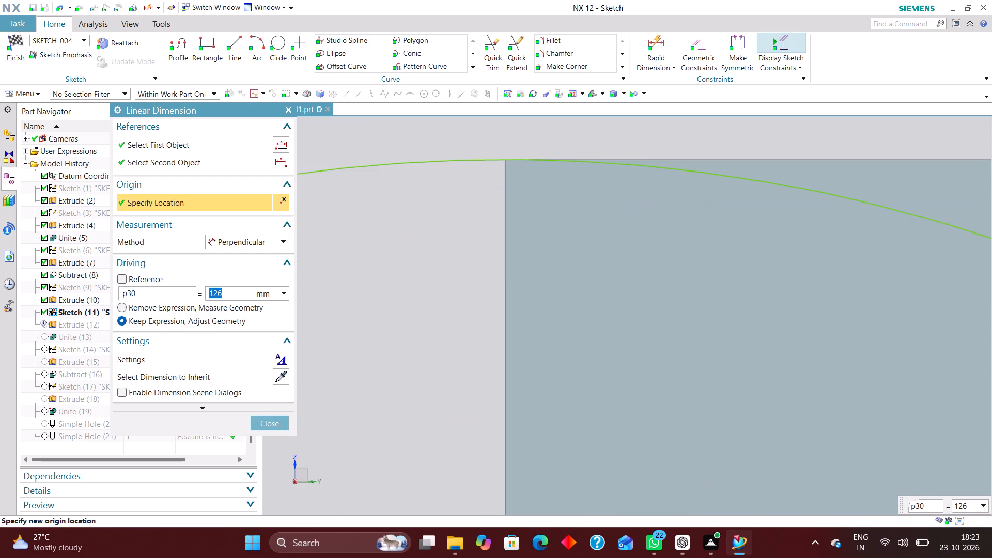
{"action": "scroll", "coordinate": [518, 162], "scroll_direction": "up", "scroll_amount": 14}
{"action": "scroll", "coordinate": [498, 153], "scroll_direction": "down", "scroll_amount": 20}
{"action": "scroll", "coordinate": [498, 153], "scroll_direction": "down", "scroll_amount": 4}
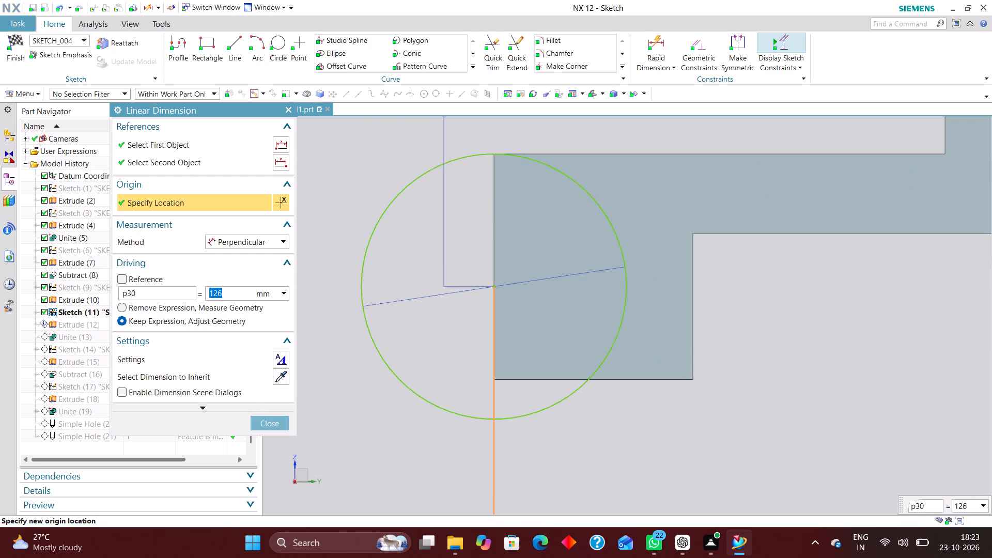
{"action": "left_click", "coordinate": [274, 425]}
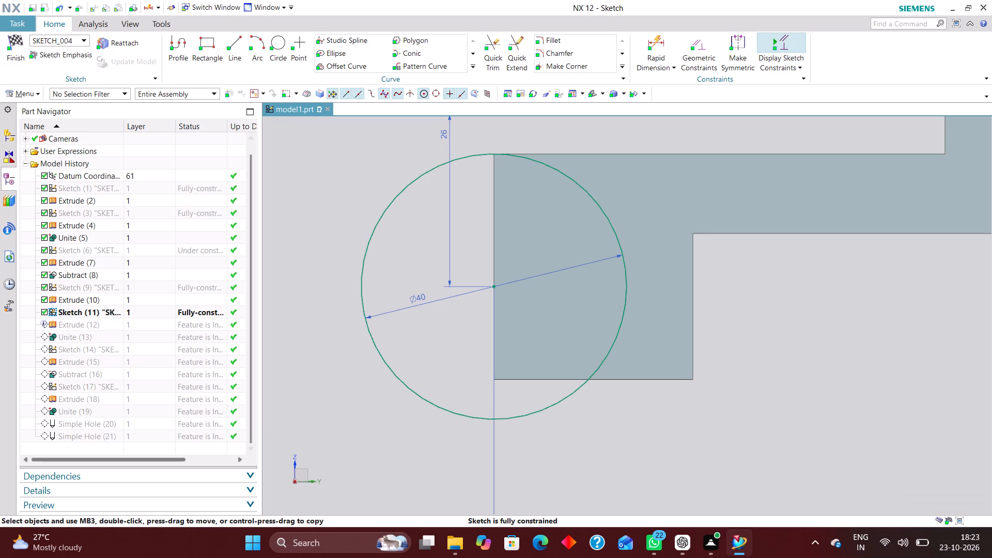
{"action": "left_click", "coordinate": [24, 41]}
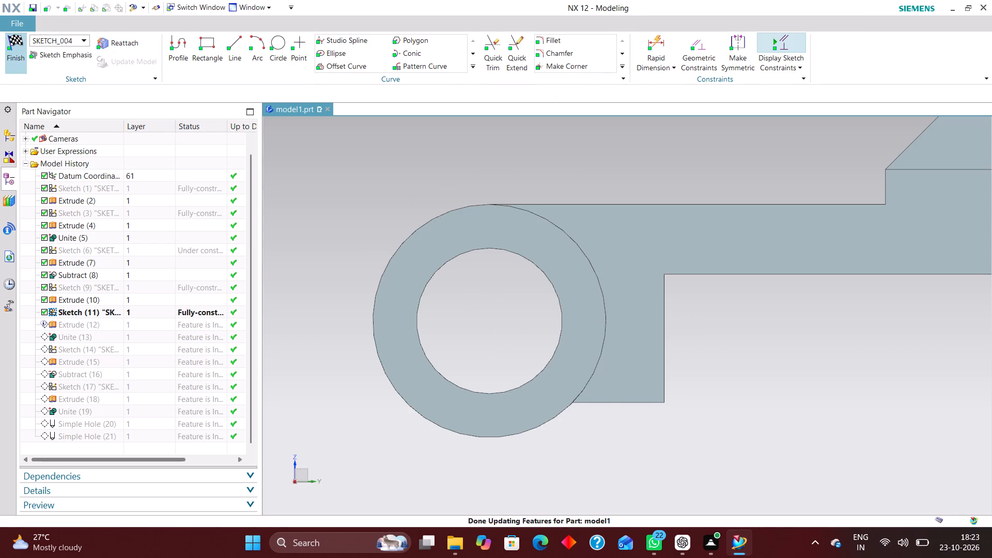
Examine up close how the fork's round ends meet the arm's top face, restoring the view if the body gets hidden.
{"action": "middle_click_drag", "start_coordinate": [719, 342], "coordinate": [724, 381]}
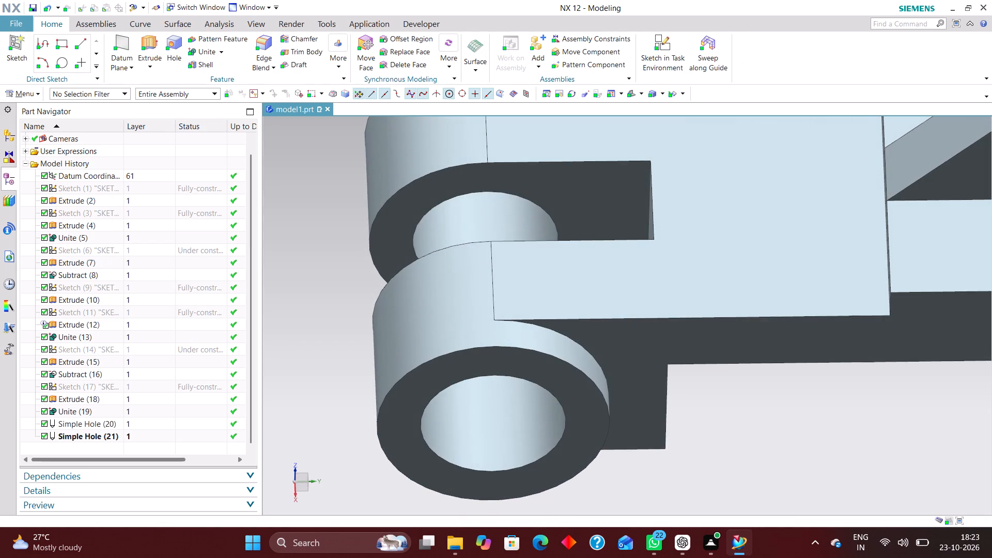
{"action": "scroll", "coordinate": [622, 235], "scroll_direction": "down", "scroll_amount": 2}
{"action": "middle_click_drag", "start_coordinate": [709, 450], "coordinate": [731, 439]}
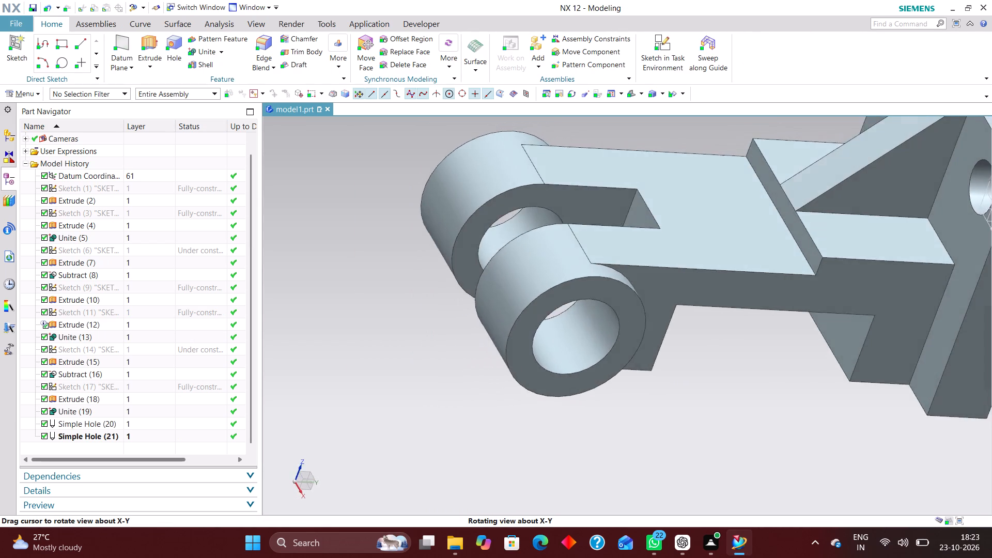
{"action": "middle_click_drag", "start_coordinate": [731, 439], "coordinate": [740, 477]}
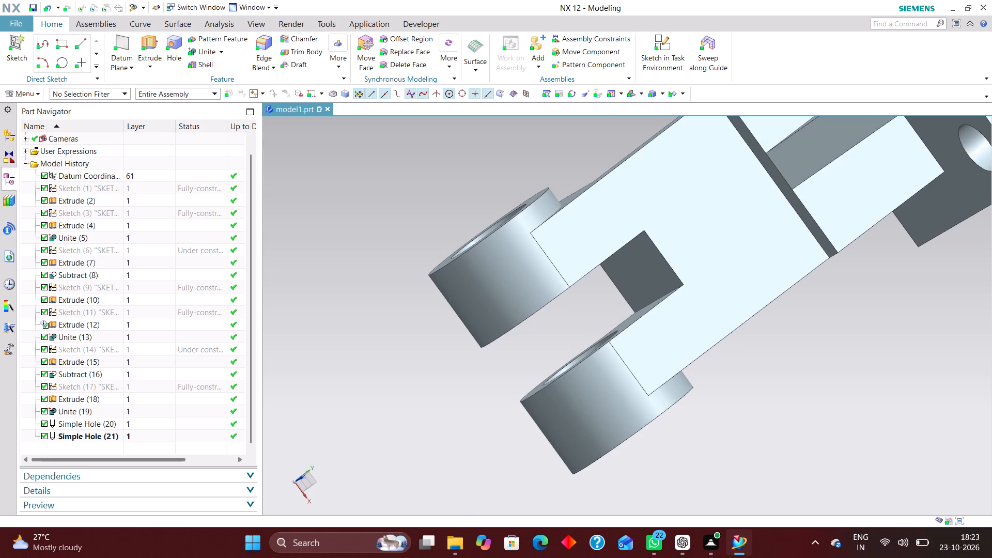
{"action": "middle_click_drag", "start_coordinate": [778, 452], "coordinate": [747, 413]}
{"action": "scroll", "coordinate": [752, 418], "scroll_direction": "up", "scroll_amount": 1}
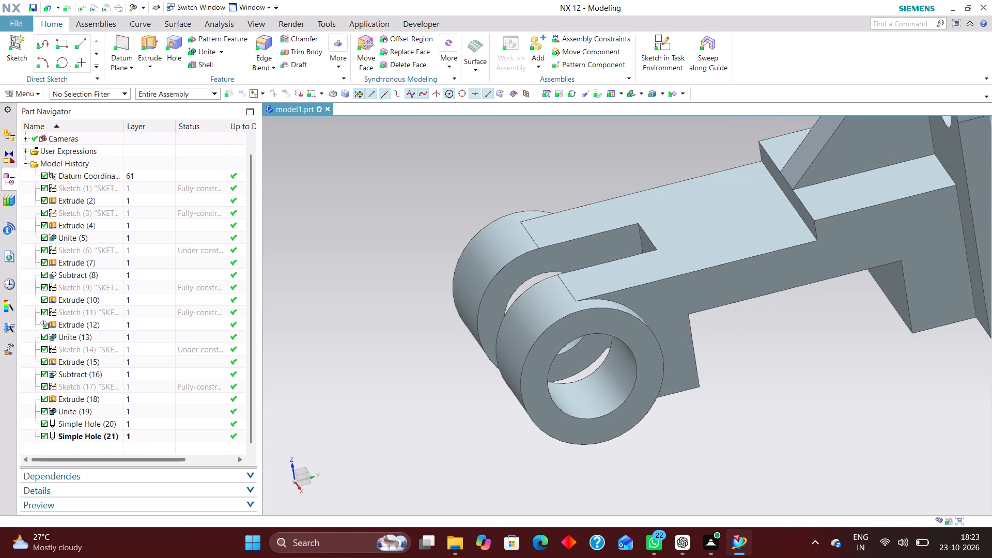
{"action": "scroll", "coordinate": [545, 235], "scroll_direction": "up", "scroll_amount": 9}
{"action": "scroll", "coordinate": [472, 247], "scroll_direction": "down", "scroll_amount": 7}
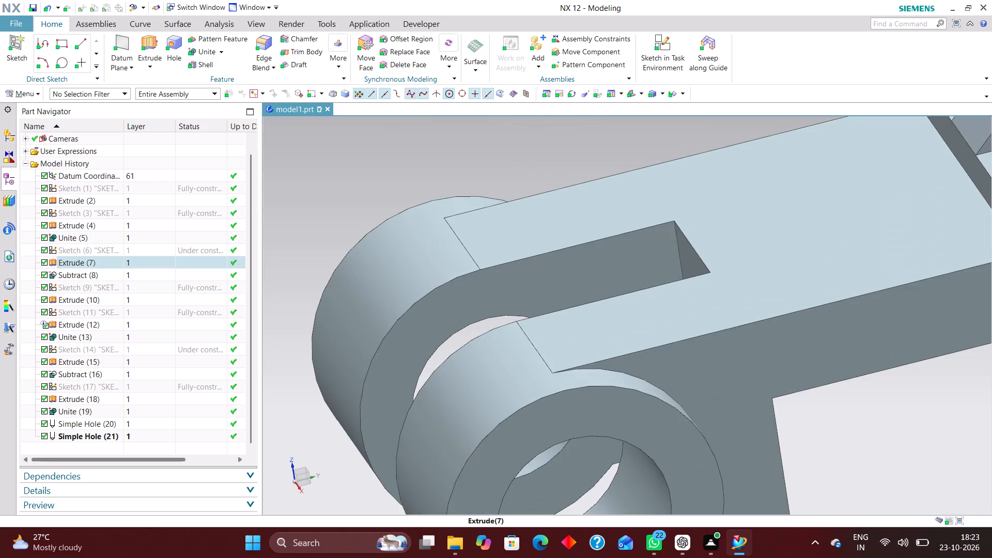
{"action": "right_click_drag", "start_coordinate": [400, 246], "coordinate": [423, 405]}
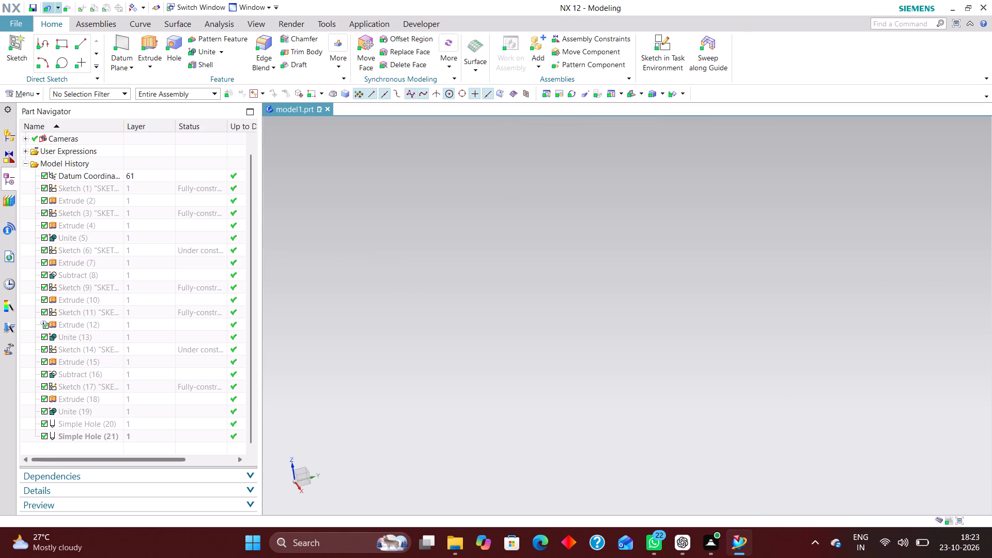
{"action": "left_click", "coordinate": [49, 10]}
{"action": "scroll", "coordinate": [489, 272], "scroll_direction": "down", "scroll_amount": 3}
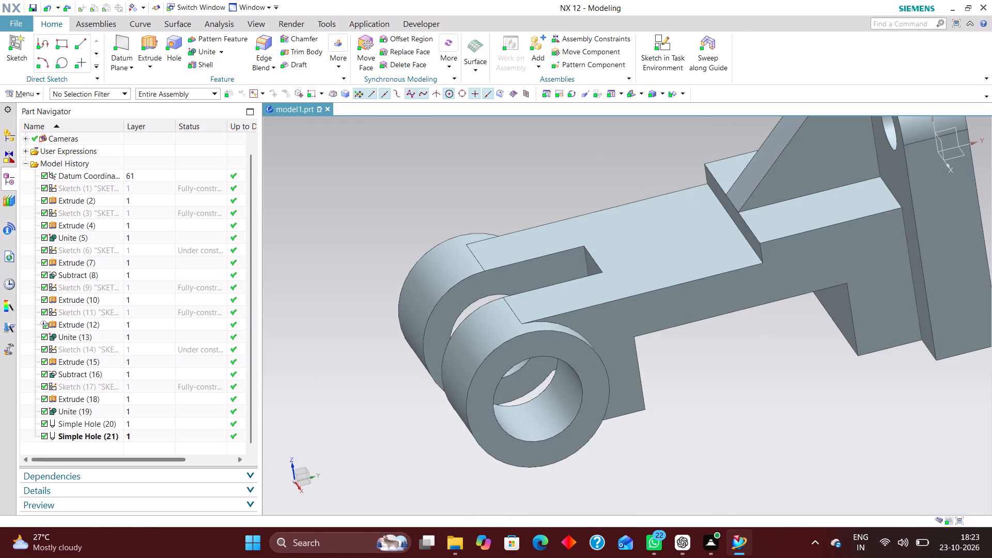
Inspect the whole bracket in isometric, side and rotated views to check the fork's round ends against the arm.
{"action": "key", "text": "End"}
{"action": "key", "text": "End"}
{"action": "key", "text": "End"}
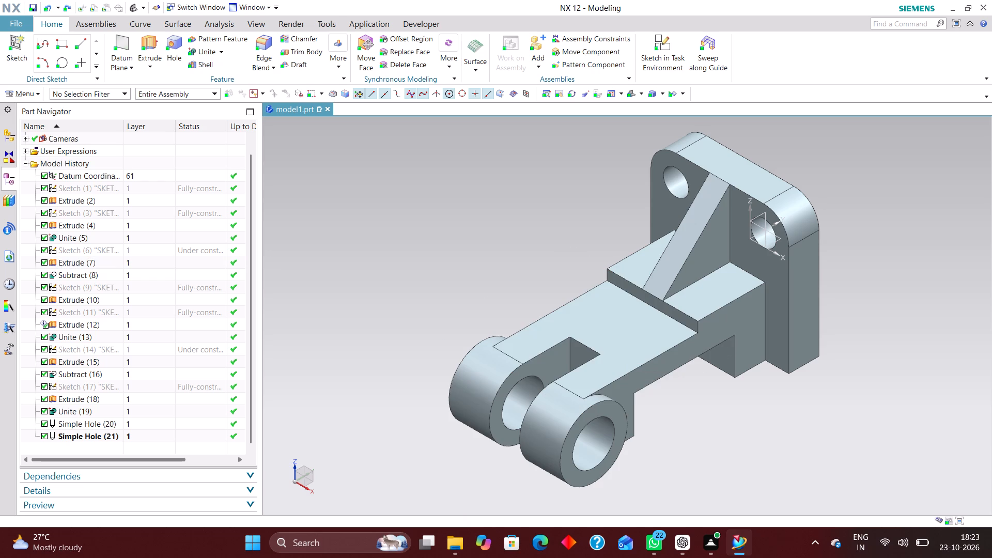
{"action": "middle_click_drag", "start_coordinate": [689, 454], "coordinate": [675, 425]}
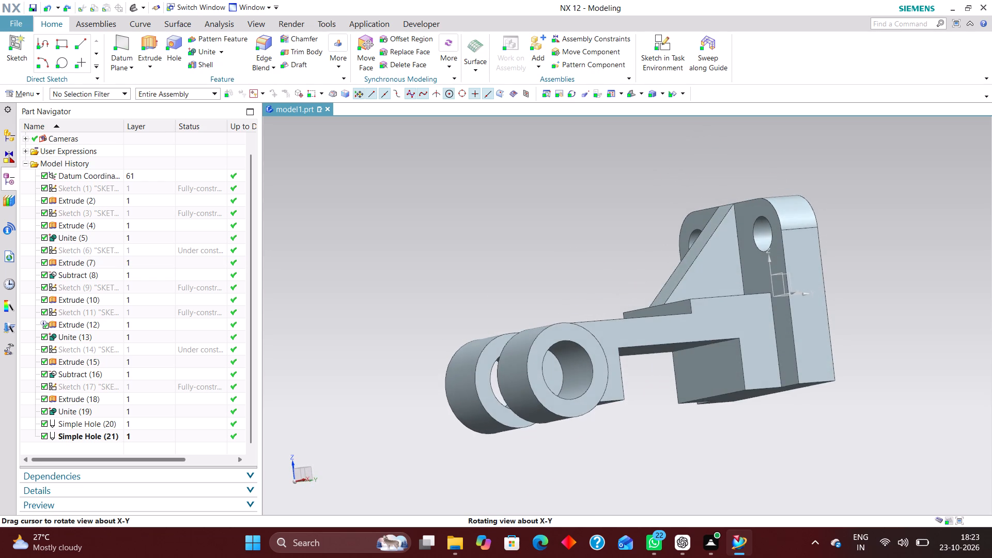
{"action": "middle_click_drag", "start_coordinate": [675, 425], "coordinate": [655, 428]}
{"action": "right_click_drag", "start_coordinate": [712, 428], "coordinate": [596, 446]}
{"action": "scroll", "coordinate": [653, 421], "scroll_direction": "up", "scroll_amount": 1}
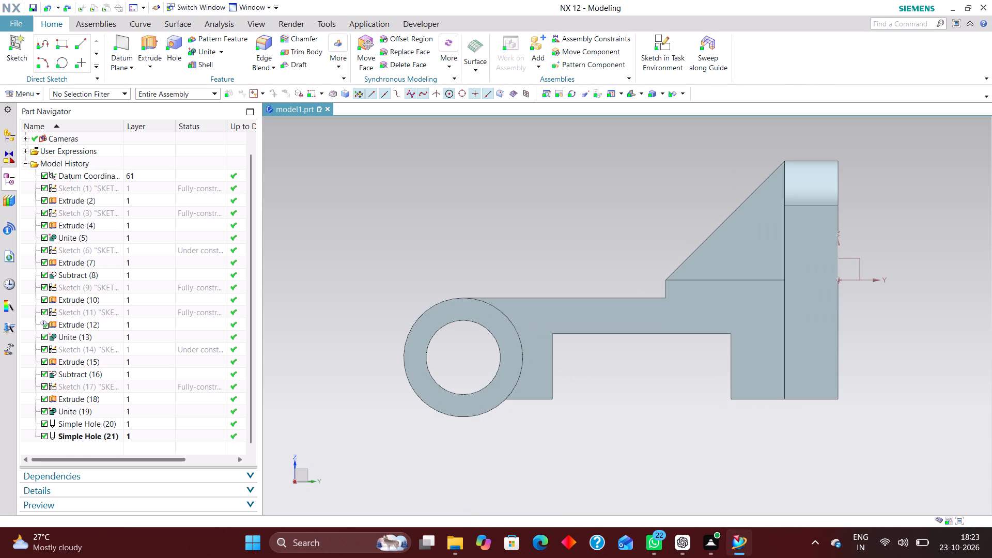
{"action": "scroll", "coordinate": [382, 249], "scroll_direction": "down", "scroll_amount": 2}
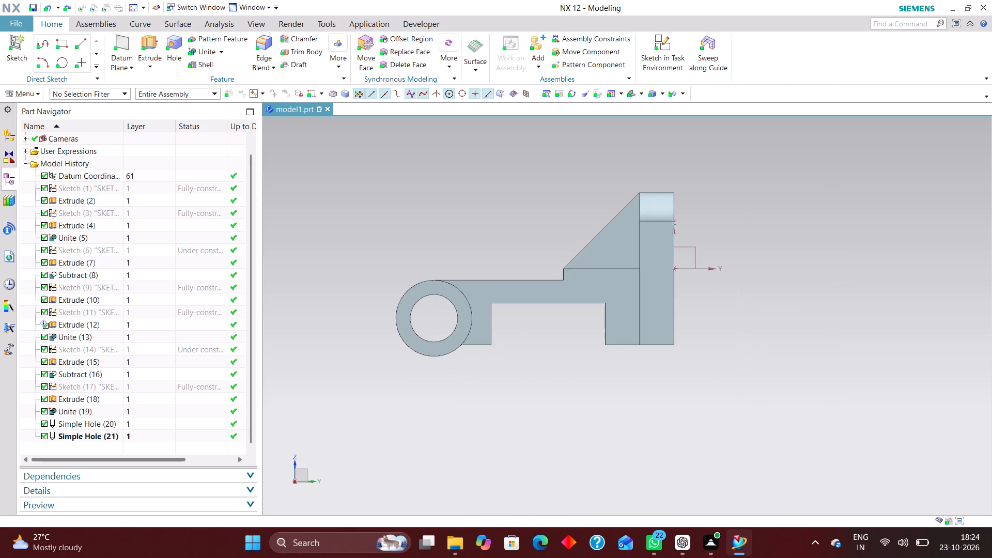
{"action": "middle_click_drag", "start_coordinate": [376, 257], "coordinate": [390, 261]}
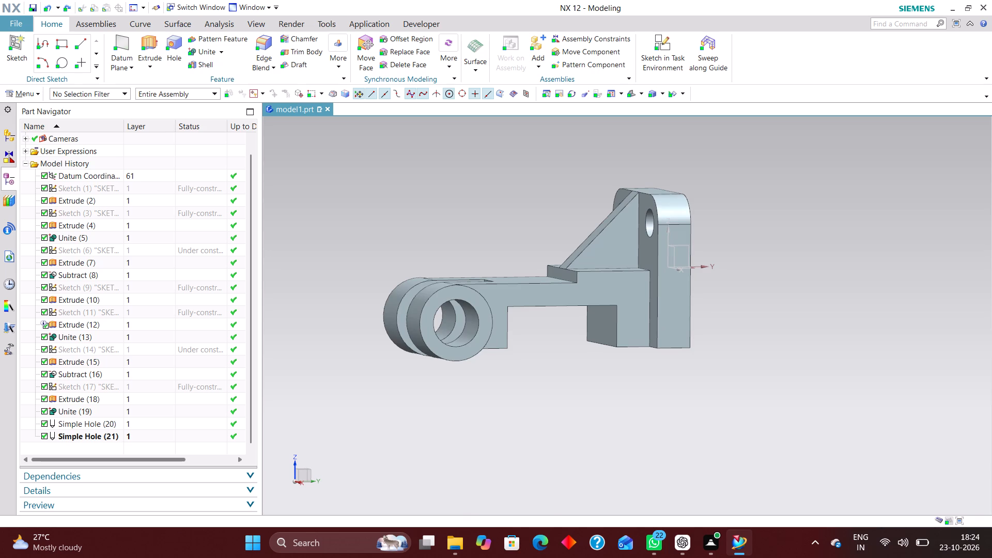
{"action": "scroll", "coordinate": [508, 331], "scroll_direction": "up", "scroll_amount": 4}
{"action": "scroll", "coordinate": [581, 432], "scroll_direction": "down", "scroll_amount": 2}
{"action": "middle_click_drag", "start_coordinate": [537, 435], "coordinate": [552, 447]}
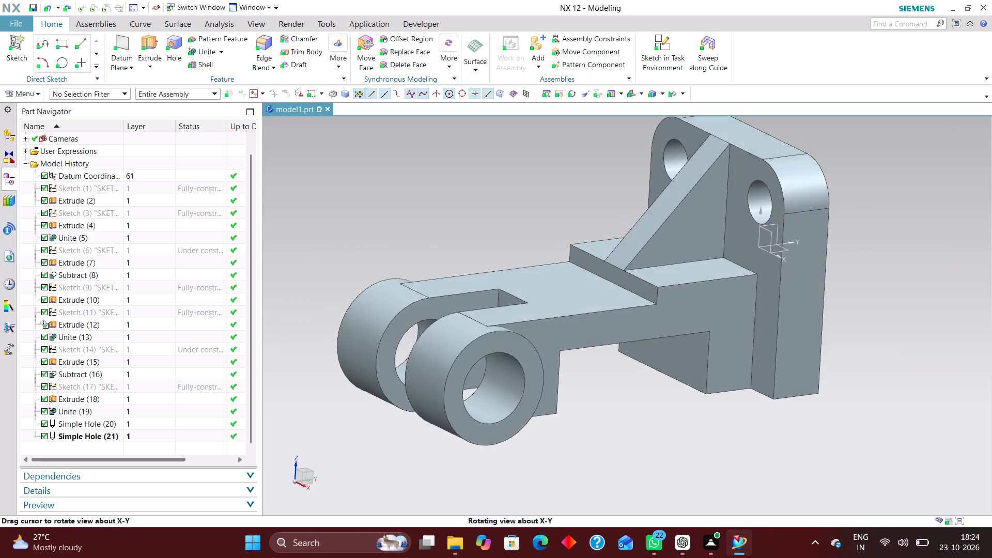
{"action": "middle_click_drag", "start_coordinate": [552, 447], "coordinate": [555, 447]}
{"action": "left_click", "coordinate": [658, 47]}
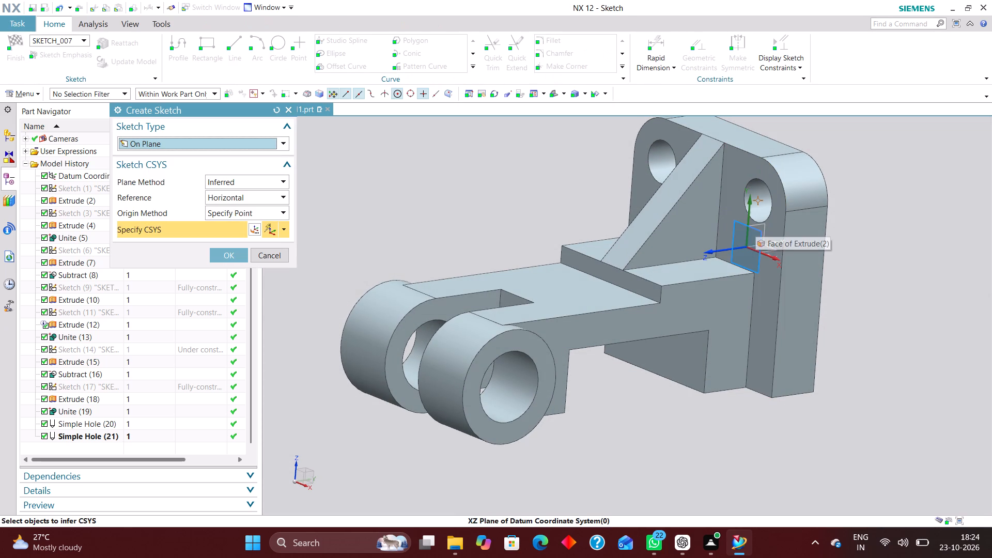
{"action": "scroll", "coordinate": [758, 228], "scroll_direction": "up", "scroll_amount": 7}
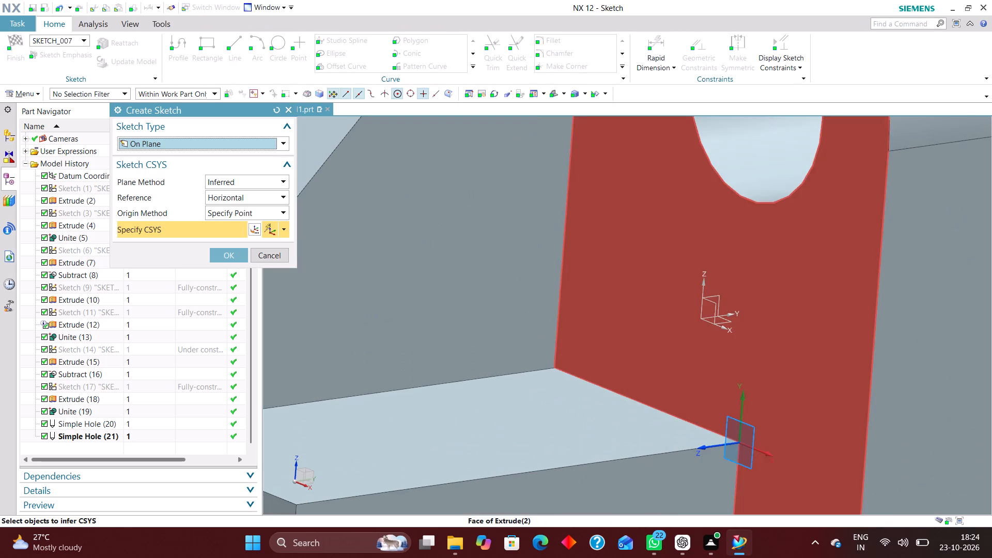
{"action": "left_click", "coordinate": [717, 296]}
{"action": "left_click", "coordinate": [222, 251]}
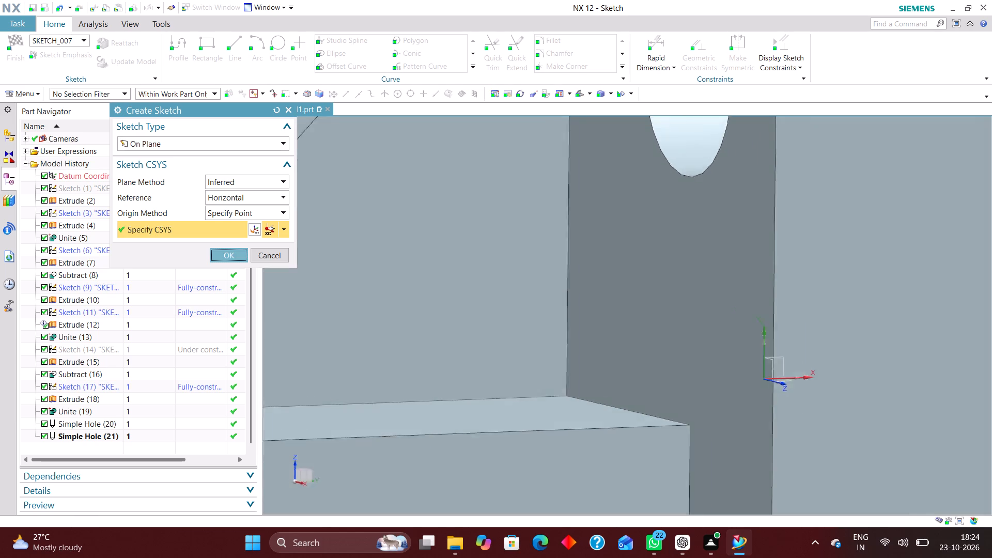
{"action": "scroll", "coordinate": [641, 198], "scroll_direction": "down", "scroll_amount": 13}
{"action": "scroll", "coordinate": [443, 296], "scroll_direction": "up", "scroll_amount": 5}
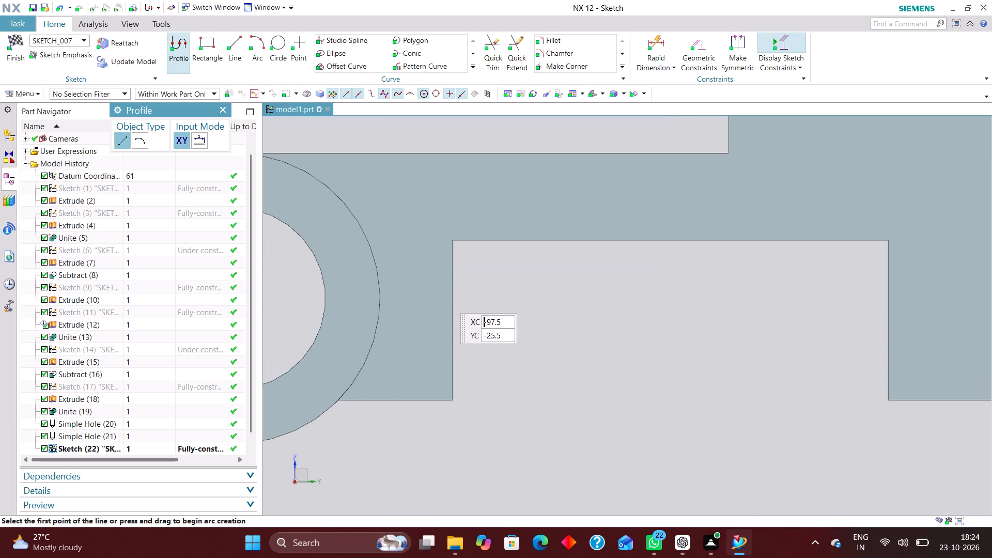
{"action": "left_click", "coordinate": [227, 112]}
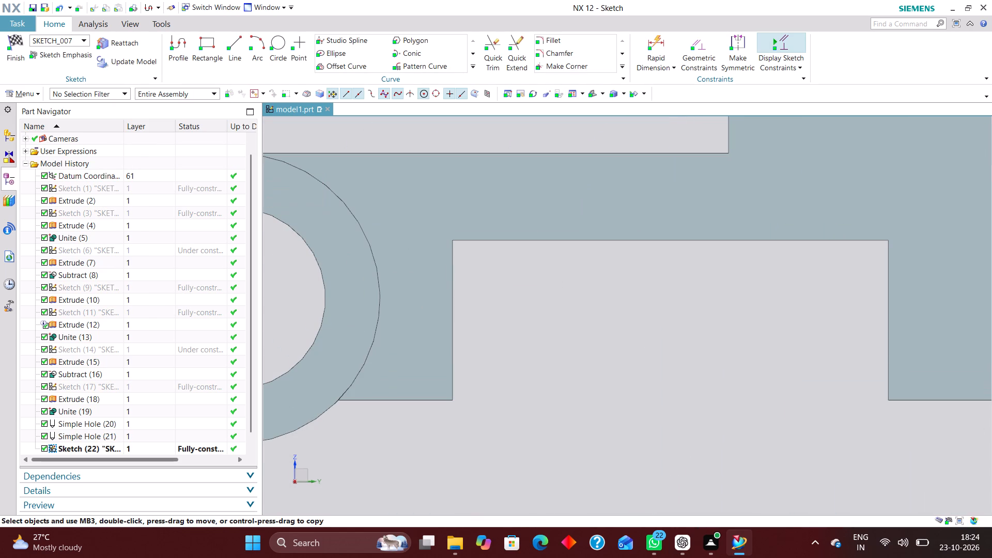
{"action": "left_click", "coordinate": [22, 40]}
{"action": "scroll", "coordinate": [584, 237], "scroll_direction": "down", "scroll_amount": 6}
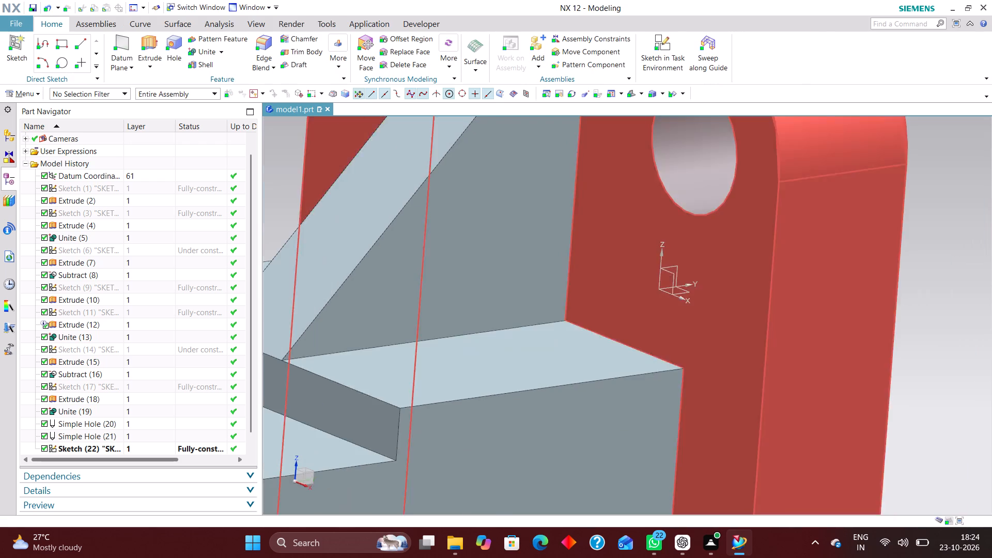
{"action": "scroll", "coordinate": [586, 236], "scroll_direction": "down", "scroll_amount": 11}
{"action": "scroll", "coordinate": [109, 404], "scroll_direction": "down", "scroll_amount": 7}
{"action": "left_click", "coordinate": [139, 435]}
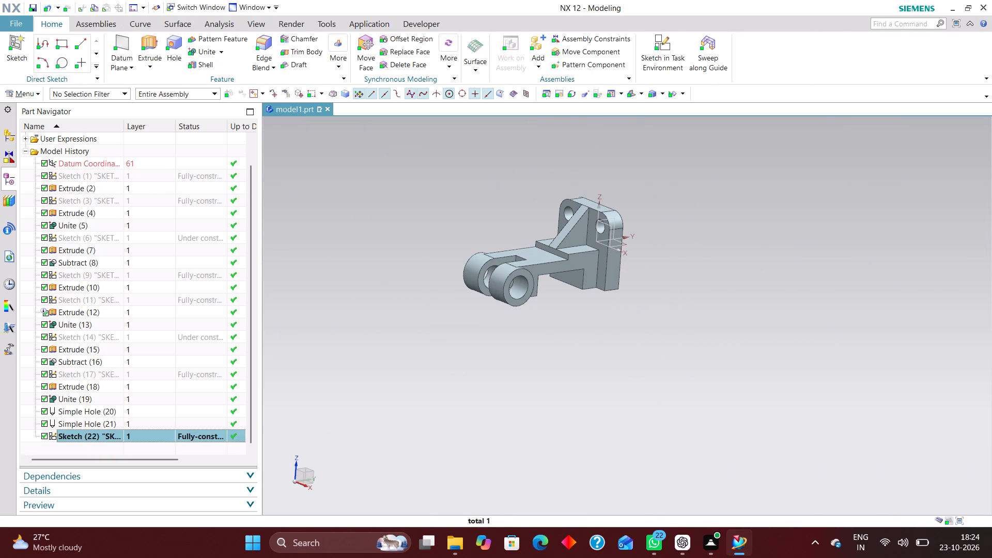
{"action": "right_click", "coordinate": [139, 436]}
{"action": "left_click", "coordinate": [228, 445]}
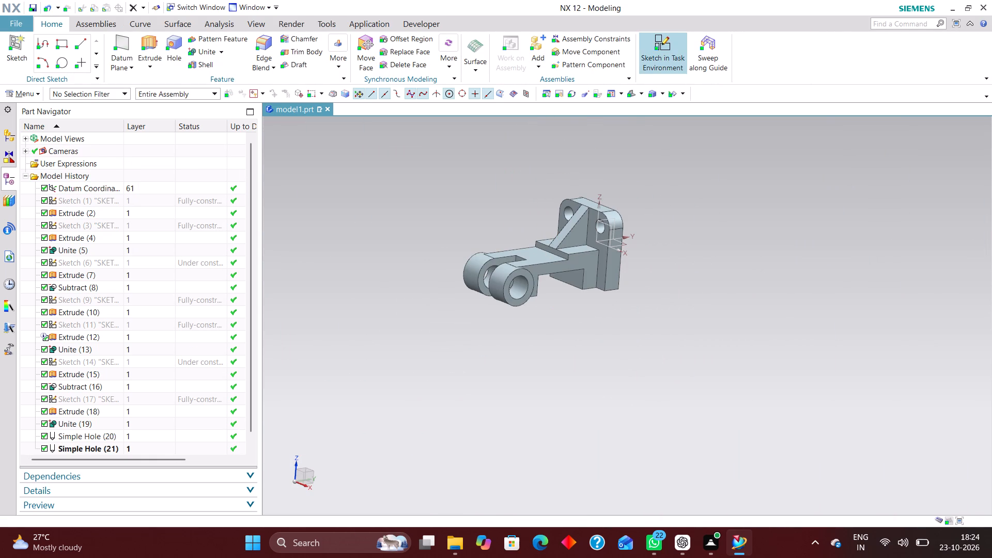
Create a new task-environment sketch on the datum coordinate system's XY plane.
{"action": "left_click", "coordinate": [653, 35]}
{"action": "scroll", "coordinate": [608, 247], "scroll_direction": "up", "scroll_amount": 5}
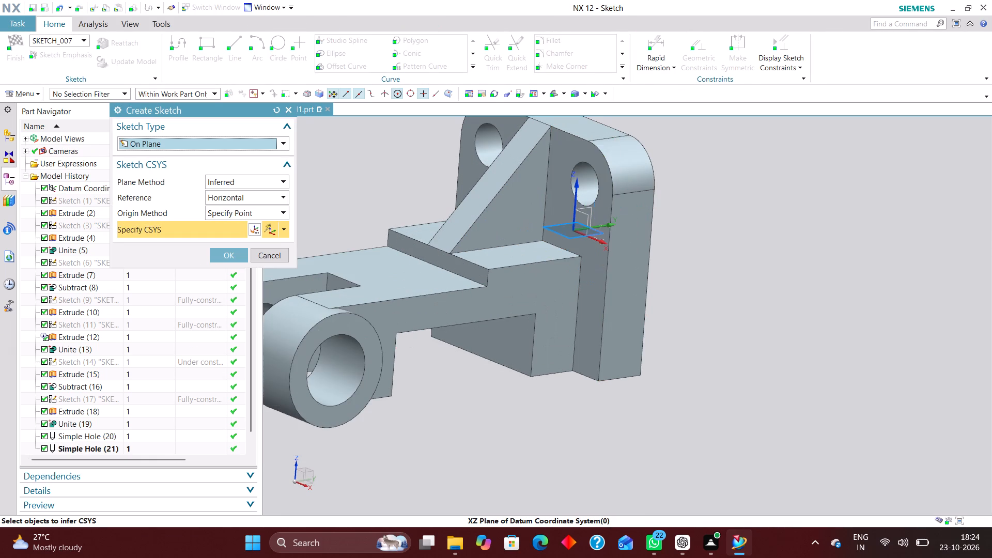
{"action": "left_click", "coordinate": [599, 233]}
{"action": "left_click", "coordinate": [235, 255]}
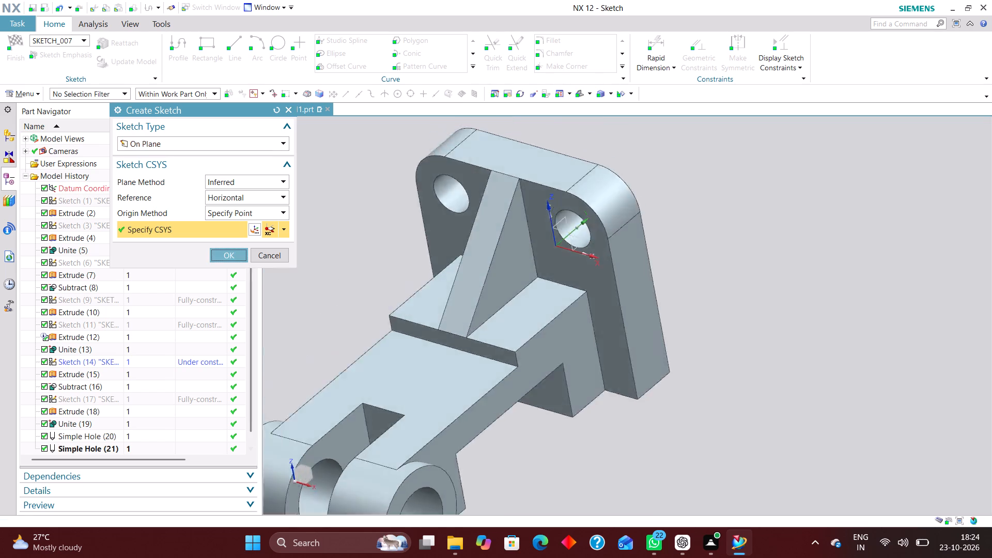
Sketch a rectangle about 26 mm wide and 132 mm long from over the rib, along the arm, to beyond the fork's open end.
{"action": "scroll", "coordinate": [499, 187], "scroll_direction": "down", "scroll_amount": 9}
{"action": "scroll", "coordinate": [526, 355], "scroll_direction": "up", "scroll_amount": 4}
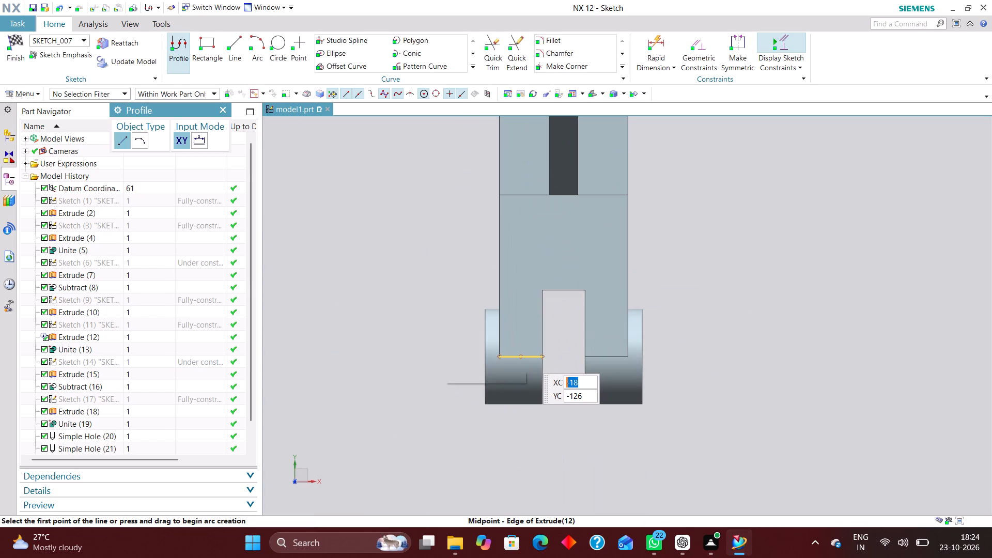
{"action": "scroll", "coordinate": [552, 361], "scroll_direction": "down", "scroll_amount": 2}
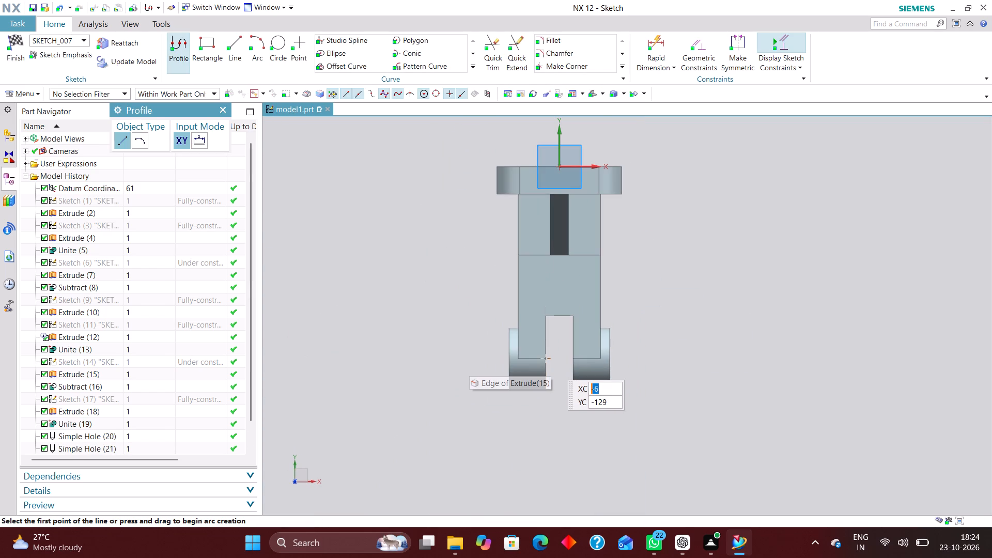
{"action": "scroll", "coordinate": [561, 332], "scroll_direction": "up", "scroll_amount": 2}
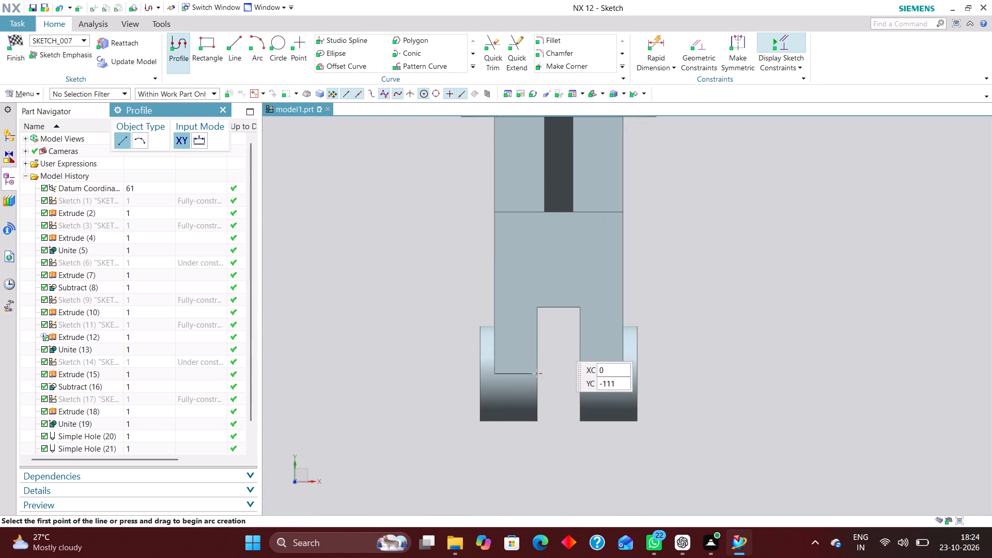
{"action": "scroll", "coordinate": [557, 361], "scroll_direction": "down", "scroll_amount": 2}
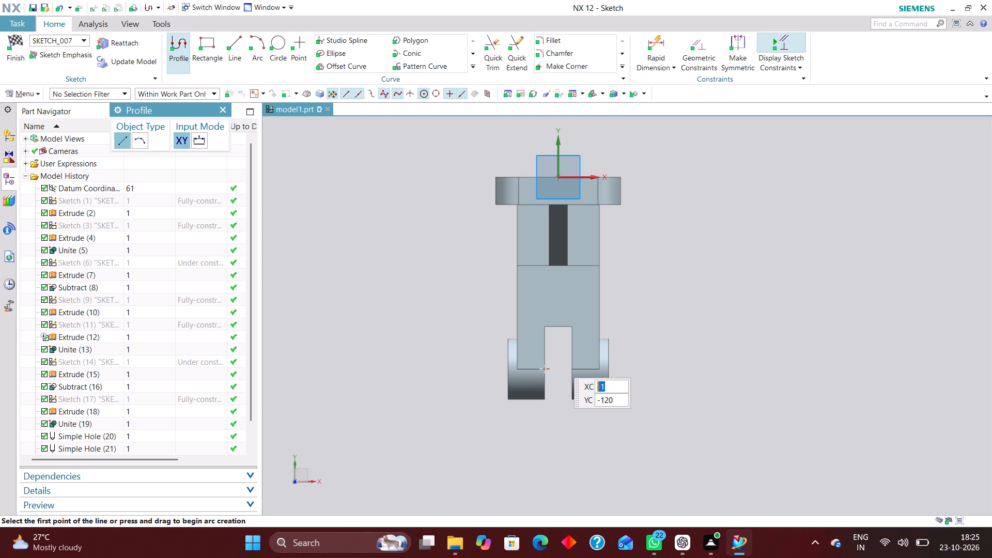
{"action": "left_click", "coordinate": [212, 44]}
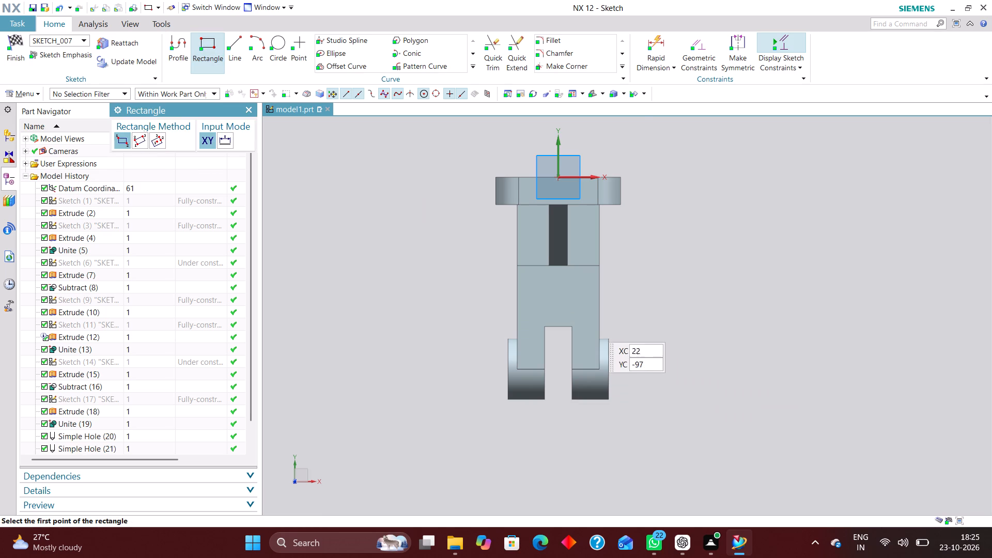
{"action": "scroll", "coordinate": [592, 325], "scroll_direction": "up", "scroll_amount": 2}
{"action": "left_click", "coordinate": [513, 173]}
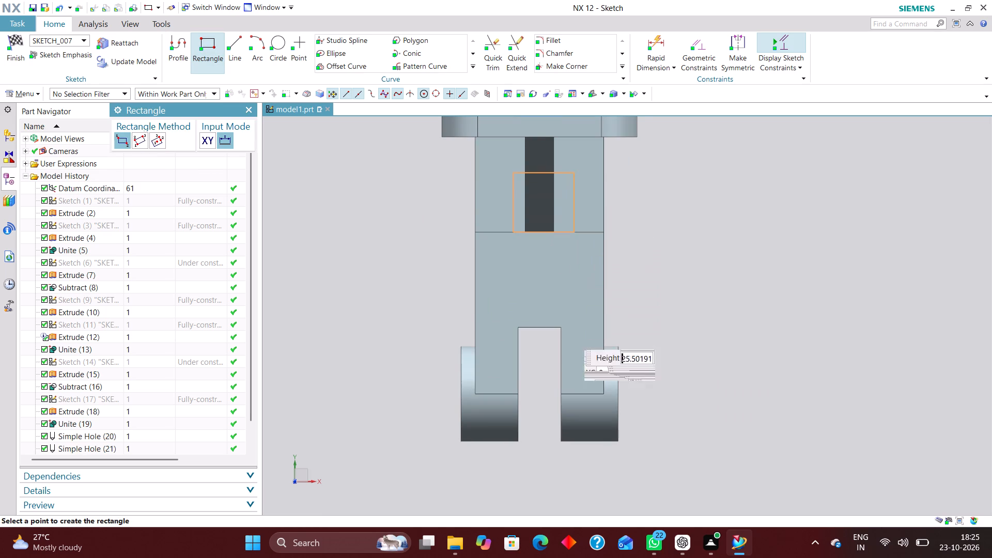
{"action": "left_click", "coordinate": [574, 486]}
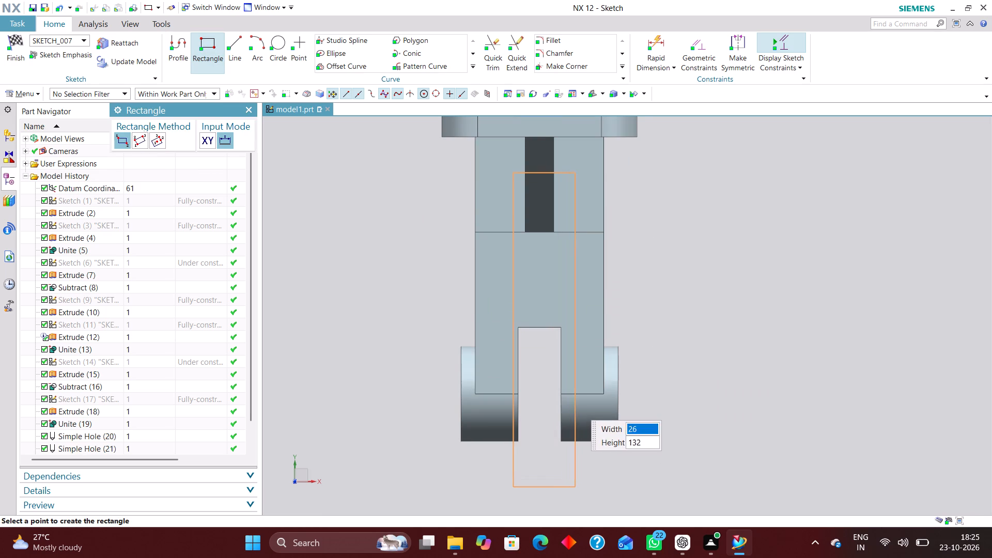
Constrain the midpoint of the rectangle's short edge nearest the upright plate onto the Y axis with a Point on Curve constraint.
{"action": "left_click", "coordinate": [697, 39]}
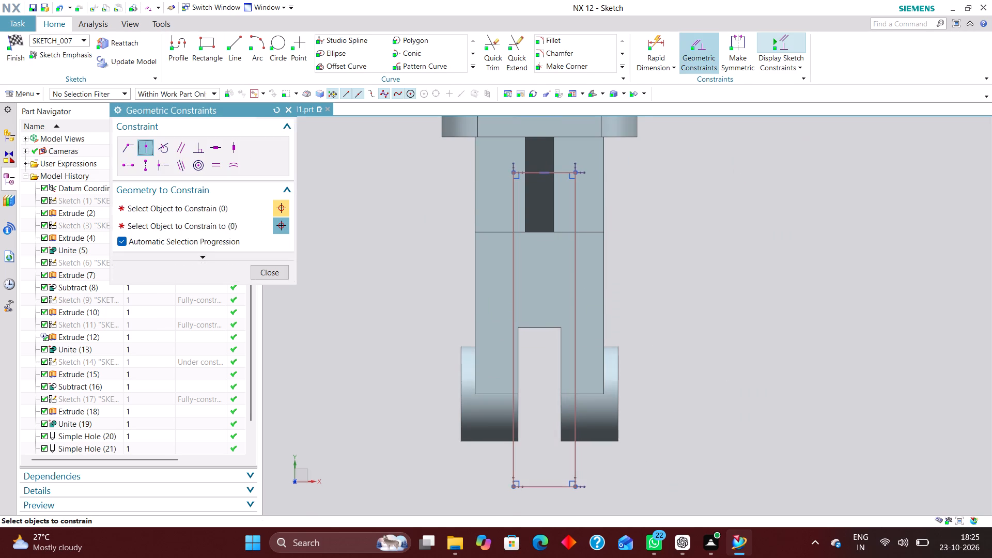
{"action": "scroll", "coordinate": [705, 368], "scroll_direction": "down", "scroll_amount": 2}
{"action": "scroll", "coordinate": [695, 271], "scroll_direction": "up", "scroll_amount": 3}
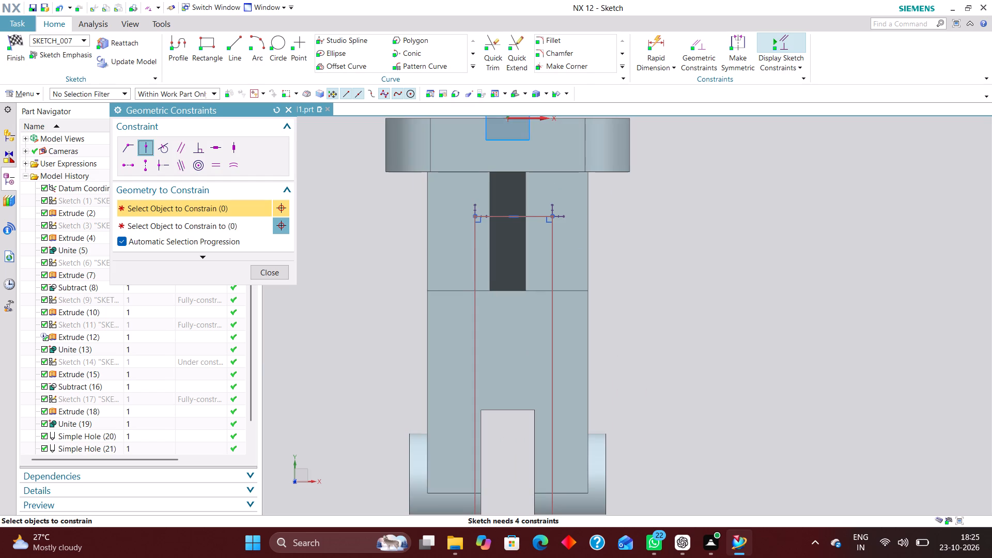
{"action": "scroll", "coordinate": [526, 283], "scroll_direction": "down", "scroll_amount": 2}
{"action": "left_click", "coordinate": [520, 239]}
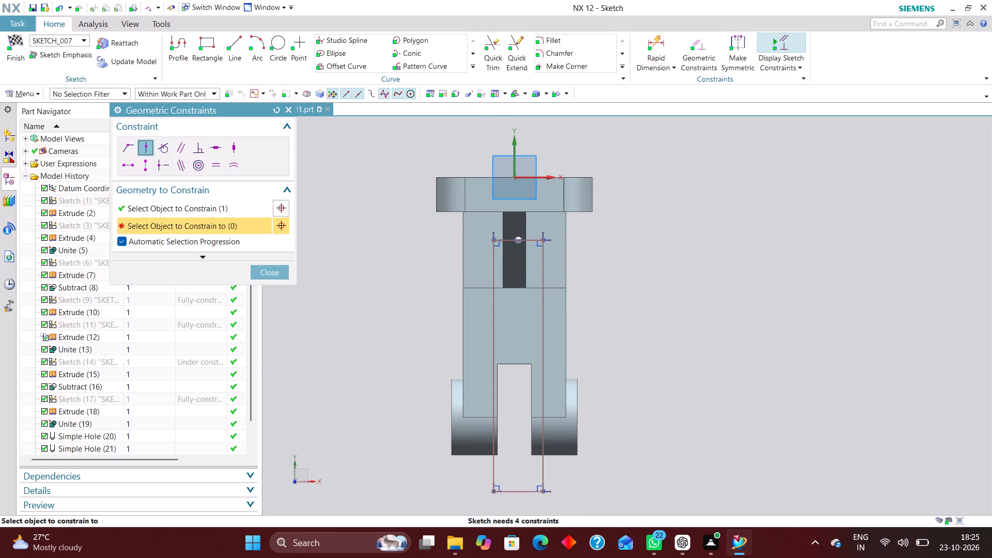
{"action": "left_click", "coordinate": [513, 142]}
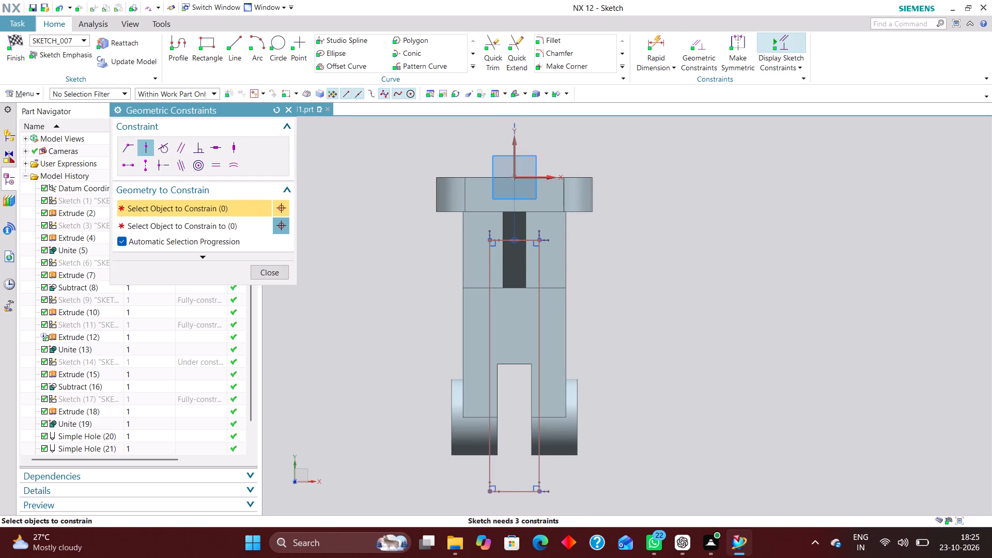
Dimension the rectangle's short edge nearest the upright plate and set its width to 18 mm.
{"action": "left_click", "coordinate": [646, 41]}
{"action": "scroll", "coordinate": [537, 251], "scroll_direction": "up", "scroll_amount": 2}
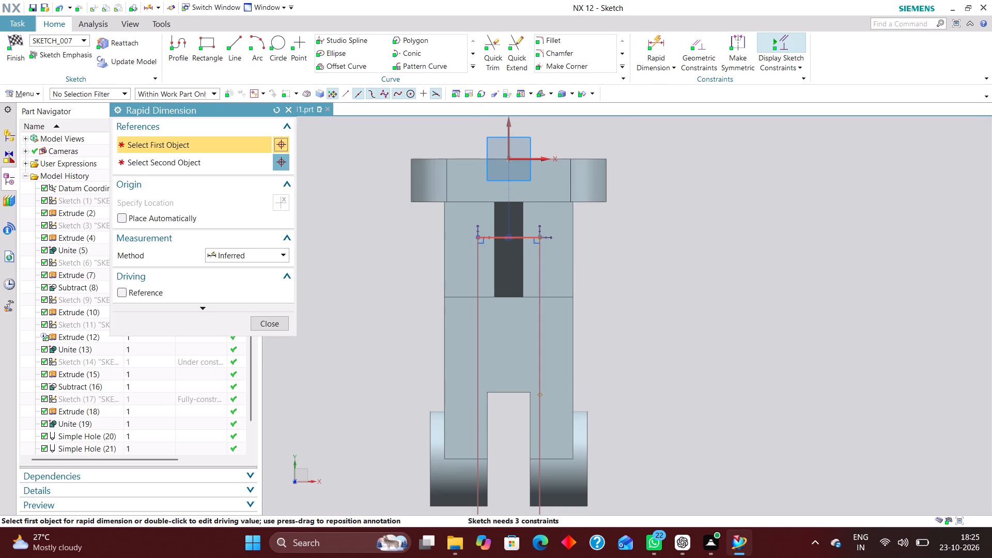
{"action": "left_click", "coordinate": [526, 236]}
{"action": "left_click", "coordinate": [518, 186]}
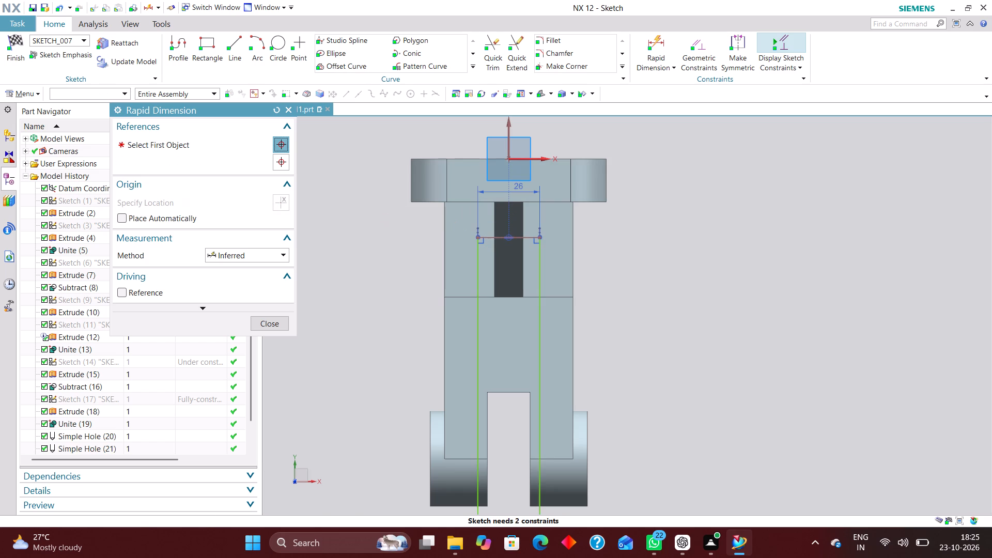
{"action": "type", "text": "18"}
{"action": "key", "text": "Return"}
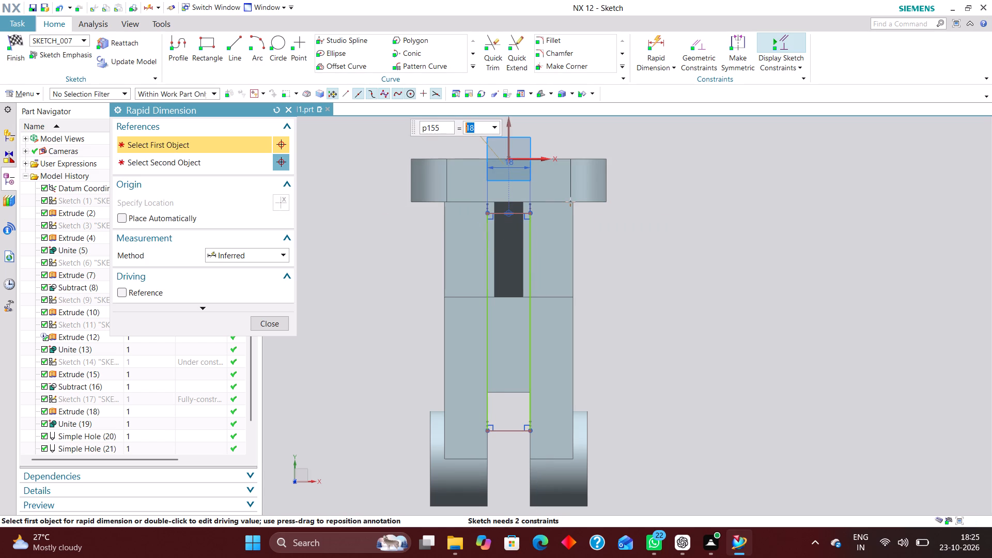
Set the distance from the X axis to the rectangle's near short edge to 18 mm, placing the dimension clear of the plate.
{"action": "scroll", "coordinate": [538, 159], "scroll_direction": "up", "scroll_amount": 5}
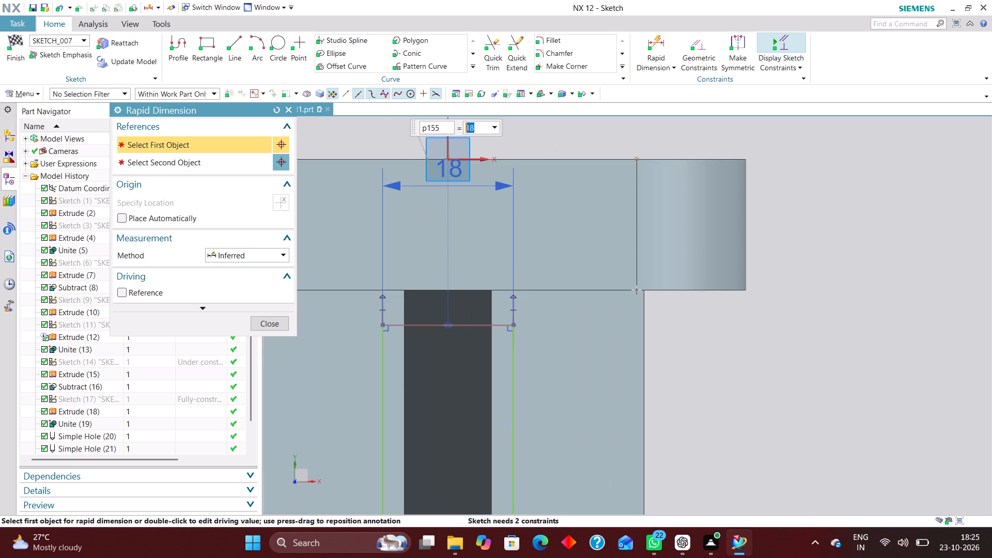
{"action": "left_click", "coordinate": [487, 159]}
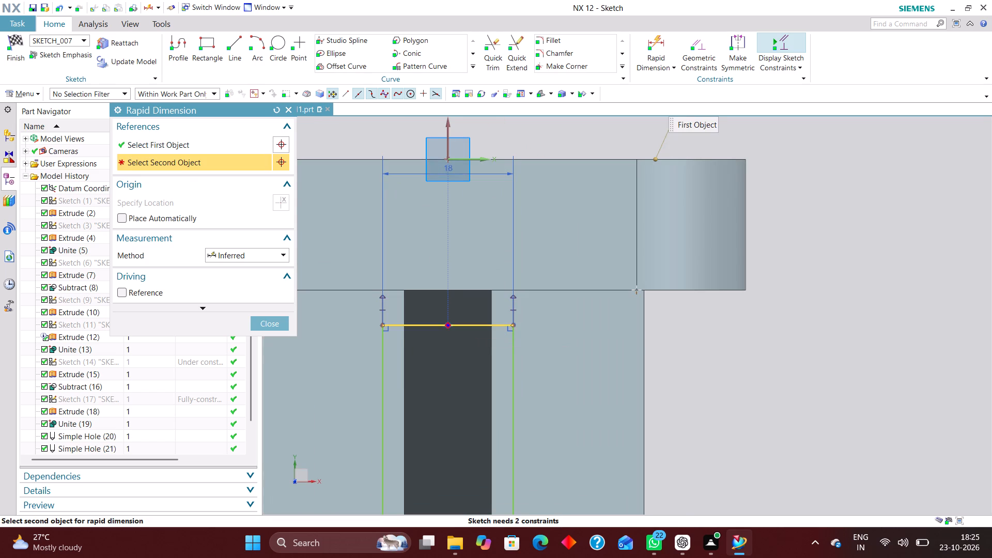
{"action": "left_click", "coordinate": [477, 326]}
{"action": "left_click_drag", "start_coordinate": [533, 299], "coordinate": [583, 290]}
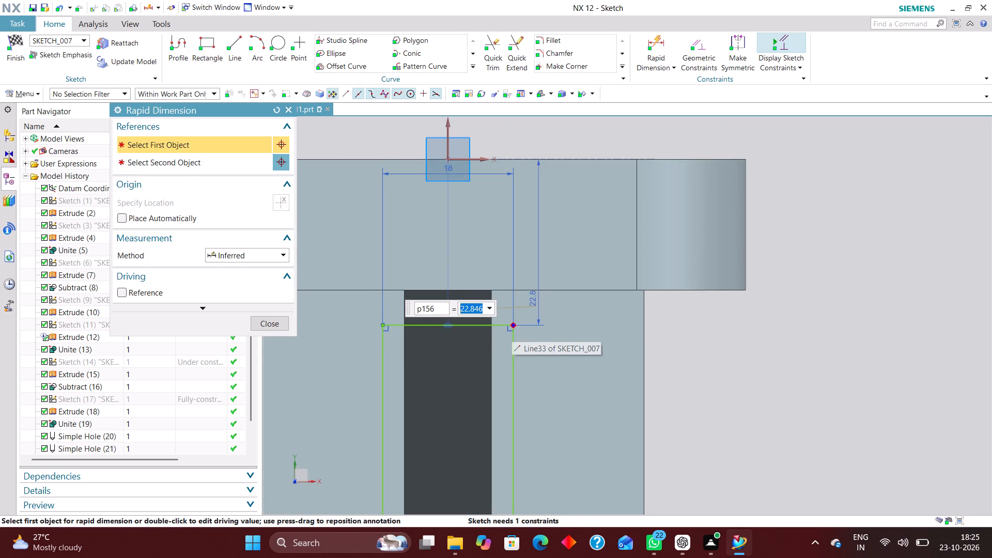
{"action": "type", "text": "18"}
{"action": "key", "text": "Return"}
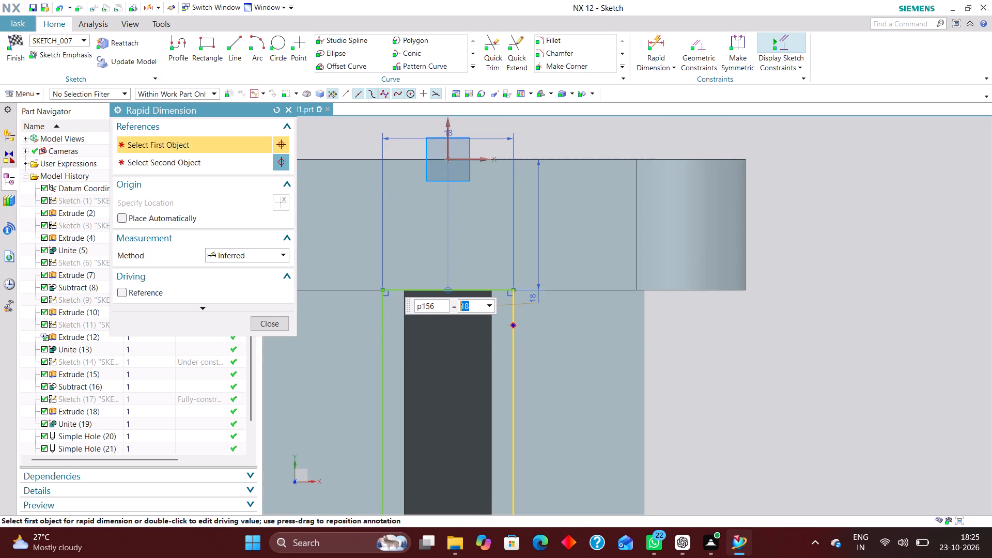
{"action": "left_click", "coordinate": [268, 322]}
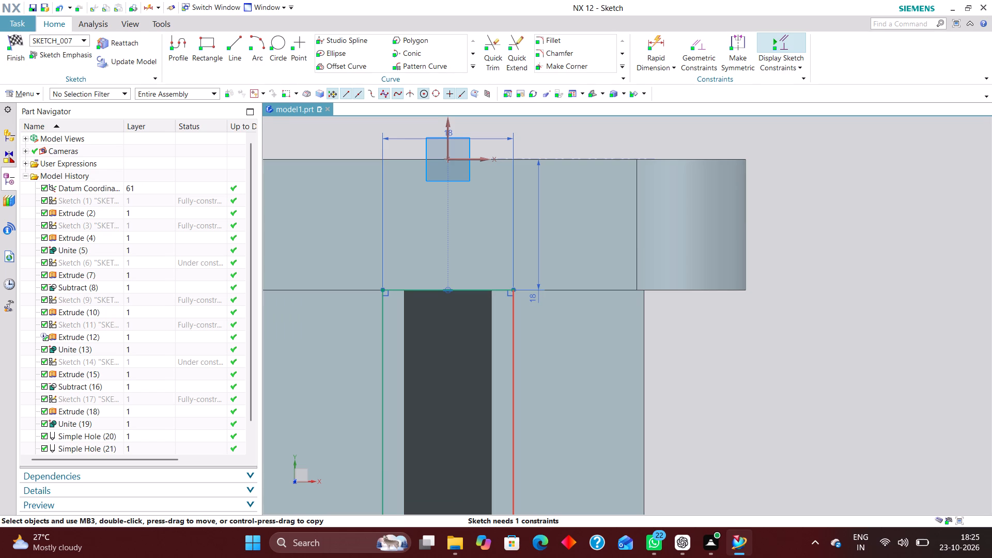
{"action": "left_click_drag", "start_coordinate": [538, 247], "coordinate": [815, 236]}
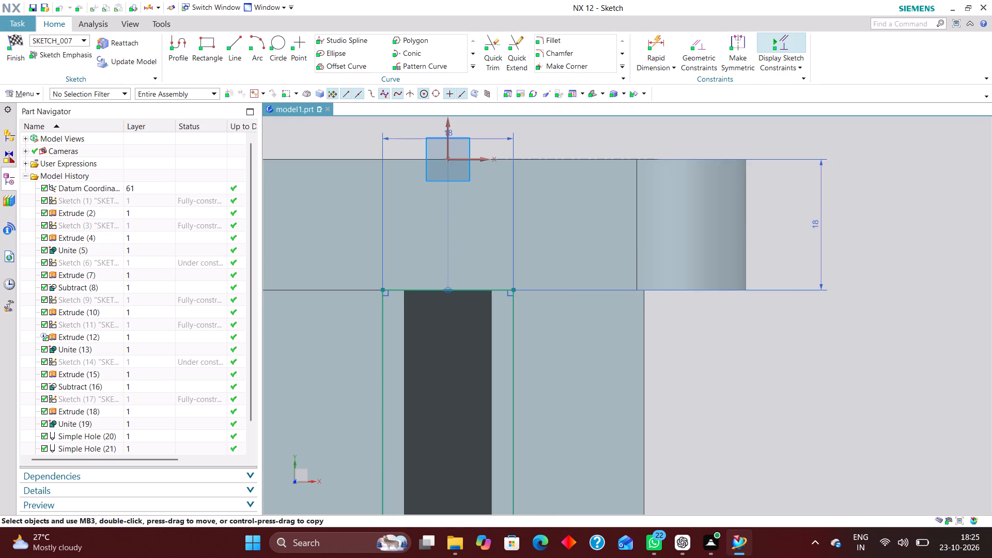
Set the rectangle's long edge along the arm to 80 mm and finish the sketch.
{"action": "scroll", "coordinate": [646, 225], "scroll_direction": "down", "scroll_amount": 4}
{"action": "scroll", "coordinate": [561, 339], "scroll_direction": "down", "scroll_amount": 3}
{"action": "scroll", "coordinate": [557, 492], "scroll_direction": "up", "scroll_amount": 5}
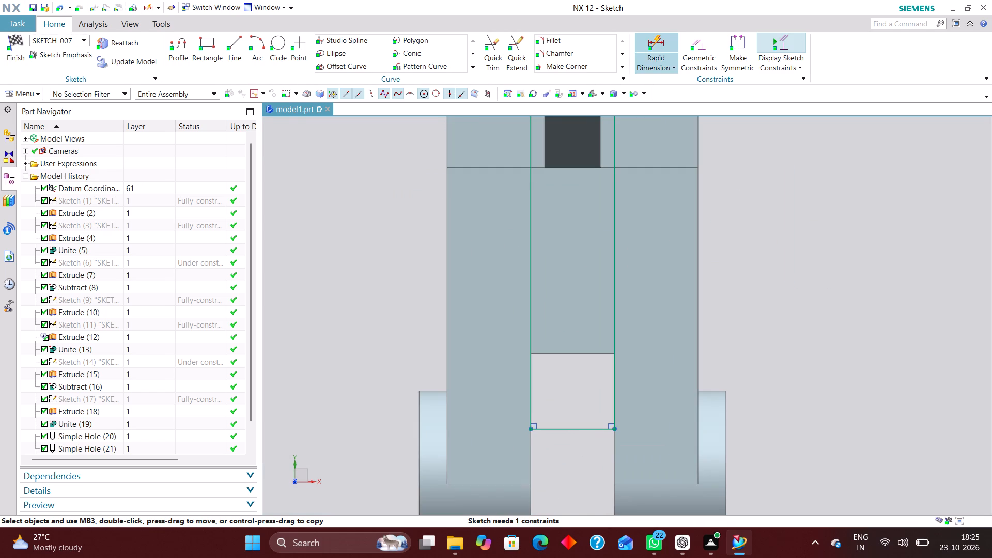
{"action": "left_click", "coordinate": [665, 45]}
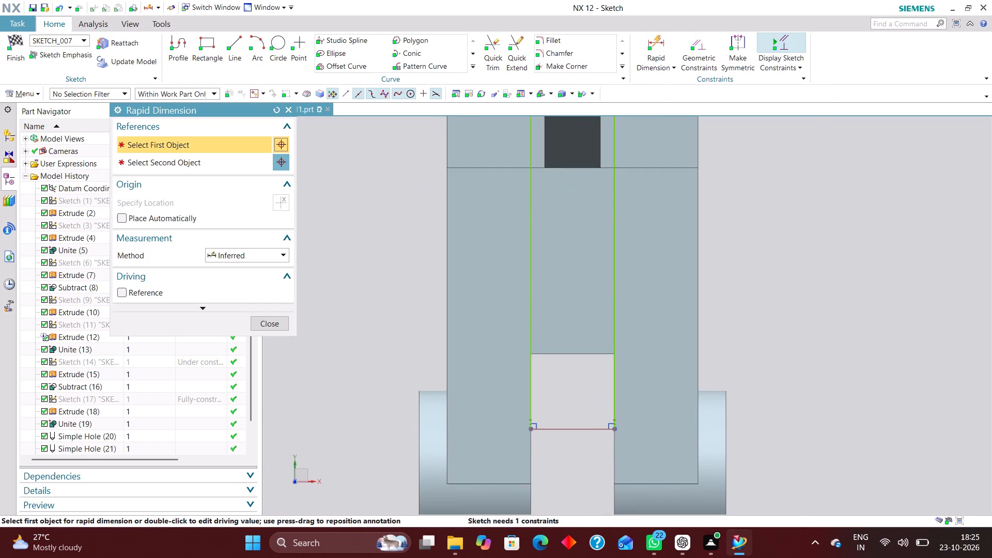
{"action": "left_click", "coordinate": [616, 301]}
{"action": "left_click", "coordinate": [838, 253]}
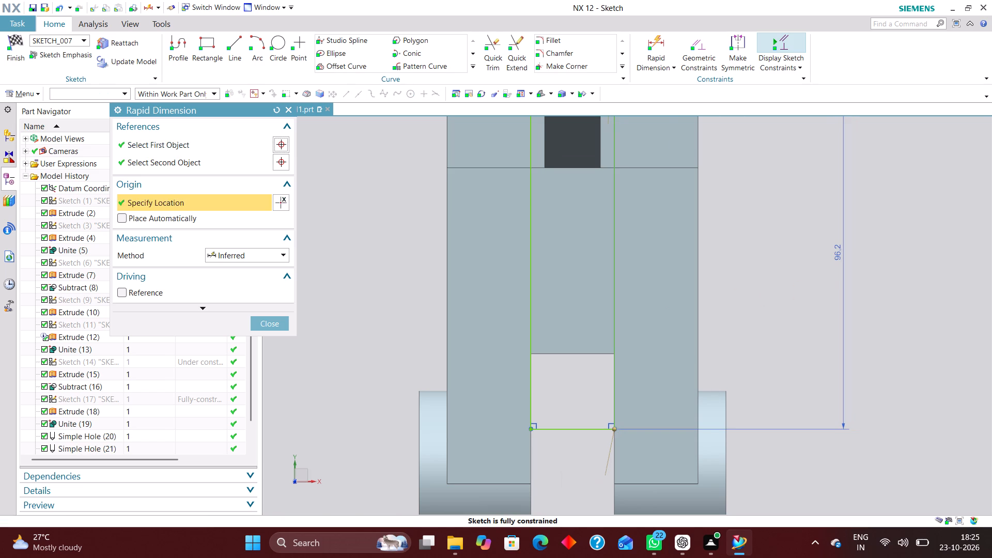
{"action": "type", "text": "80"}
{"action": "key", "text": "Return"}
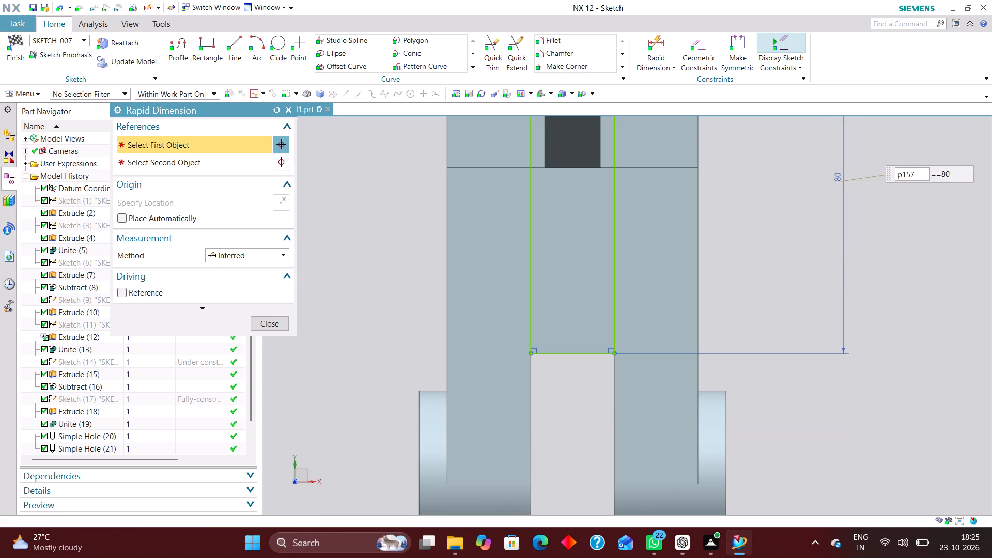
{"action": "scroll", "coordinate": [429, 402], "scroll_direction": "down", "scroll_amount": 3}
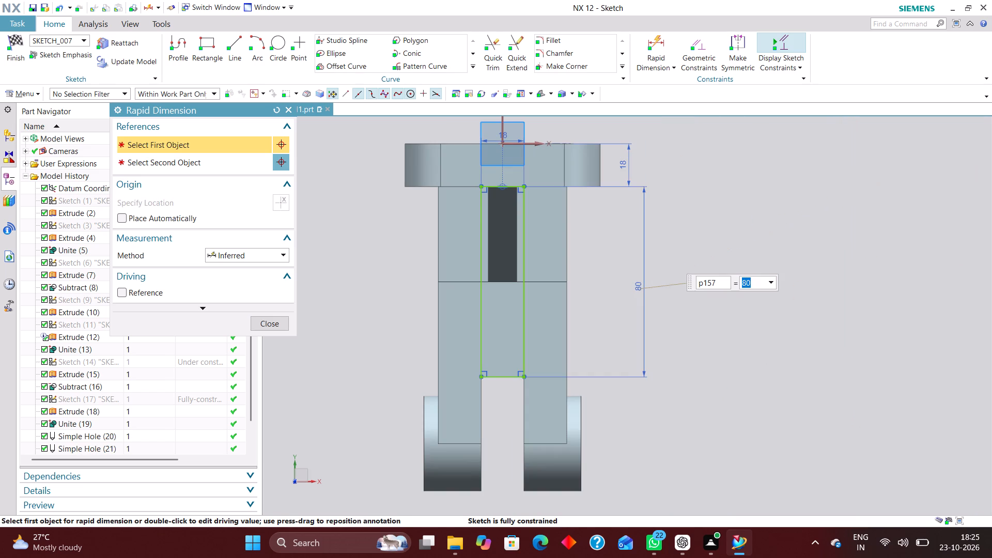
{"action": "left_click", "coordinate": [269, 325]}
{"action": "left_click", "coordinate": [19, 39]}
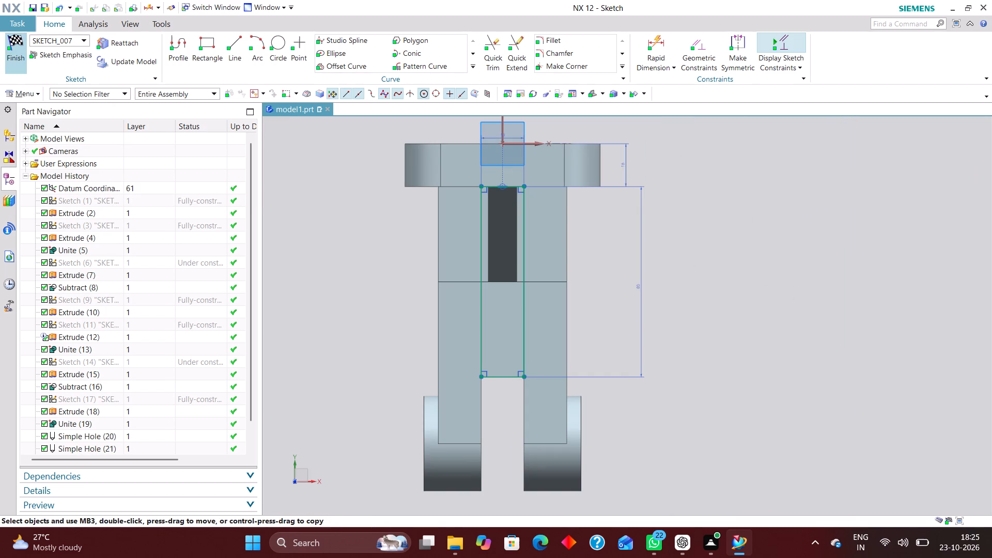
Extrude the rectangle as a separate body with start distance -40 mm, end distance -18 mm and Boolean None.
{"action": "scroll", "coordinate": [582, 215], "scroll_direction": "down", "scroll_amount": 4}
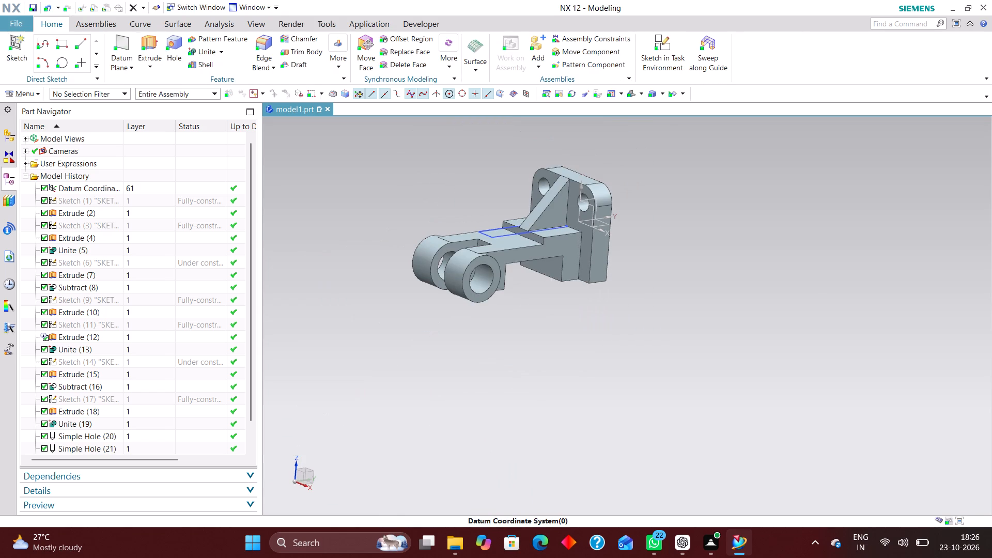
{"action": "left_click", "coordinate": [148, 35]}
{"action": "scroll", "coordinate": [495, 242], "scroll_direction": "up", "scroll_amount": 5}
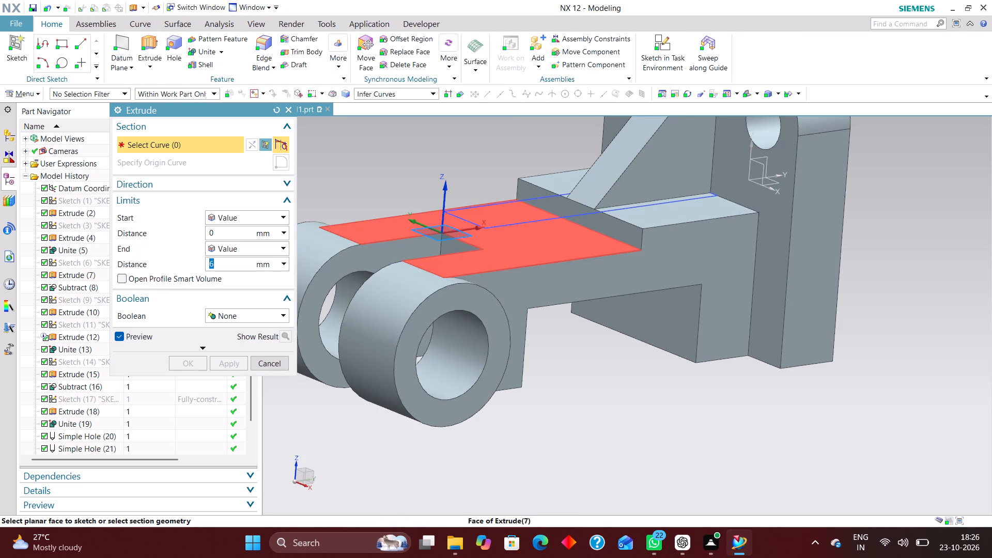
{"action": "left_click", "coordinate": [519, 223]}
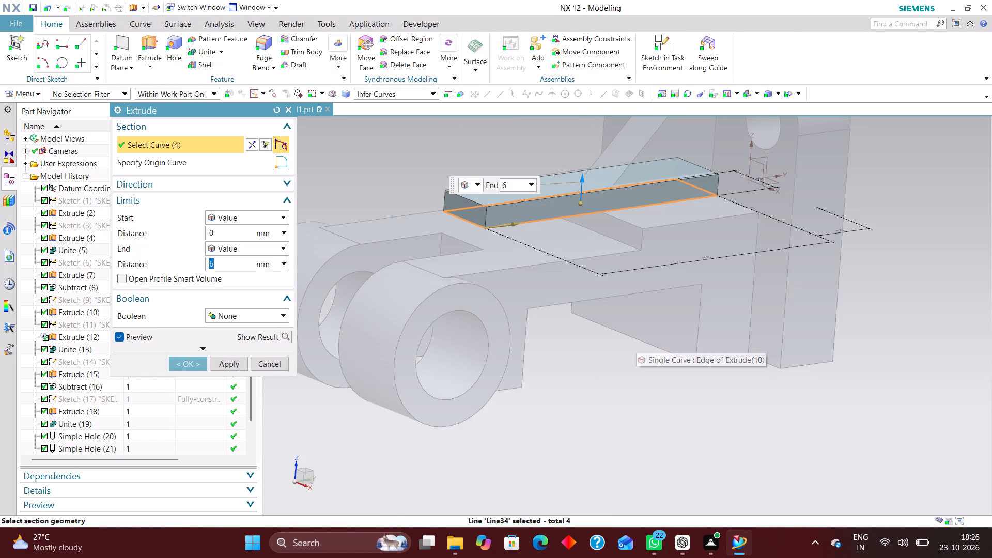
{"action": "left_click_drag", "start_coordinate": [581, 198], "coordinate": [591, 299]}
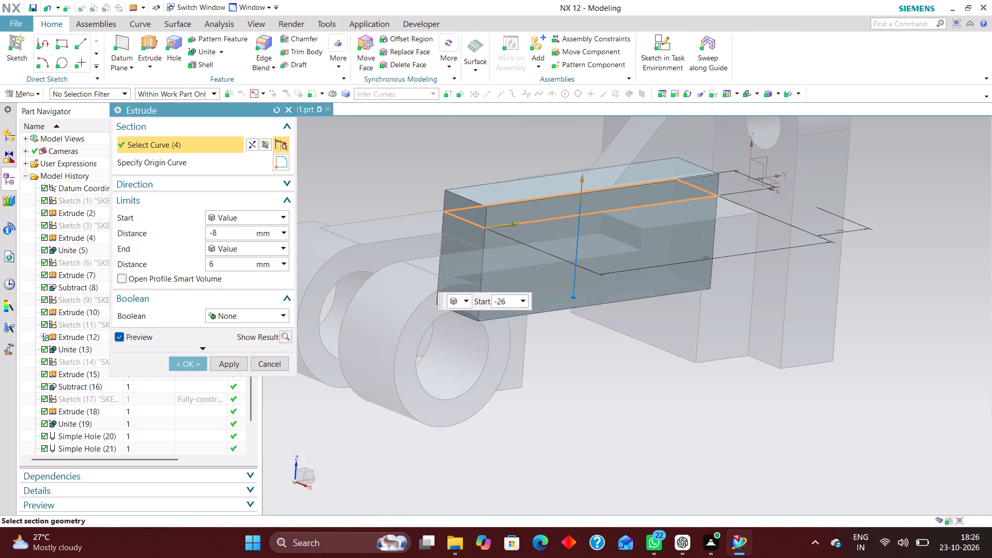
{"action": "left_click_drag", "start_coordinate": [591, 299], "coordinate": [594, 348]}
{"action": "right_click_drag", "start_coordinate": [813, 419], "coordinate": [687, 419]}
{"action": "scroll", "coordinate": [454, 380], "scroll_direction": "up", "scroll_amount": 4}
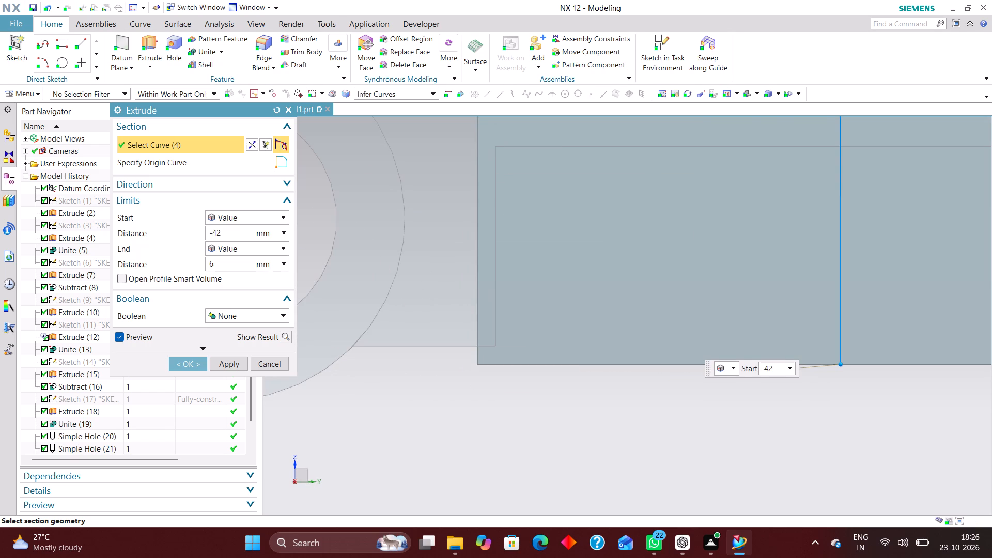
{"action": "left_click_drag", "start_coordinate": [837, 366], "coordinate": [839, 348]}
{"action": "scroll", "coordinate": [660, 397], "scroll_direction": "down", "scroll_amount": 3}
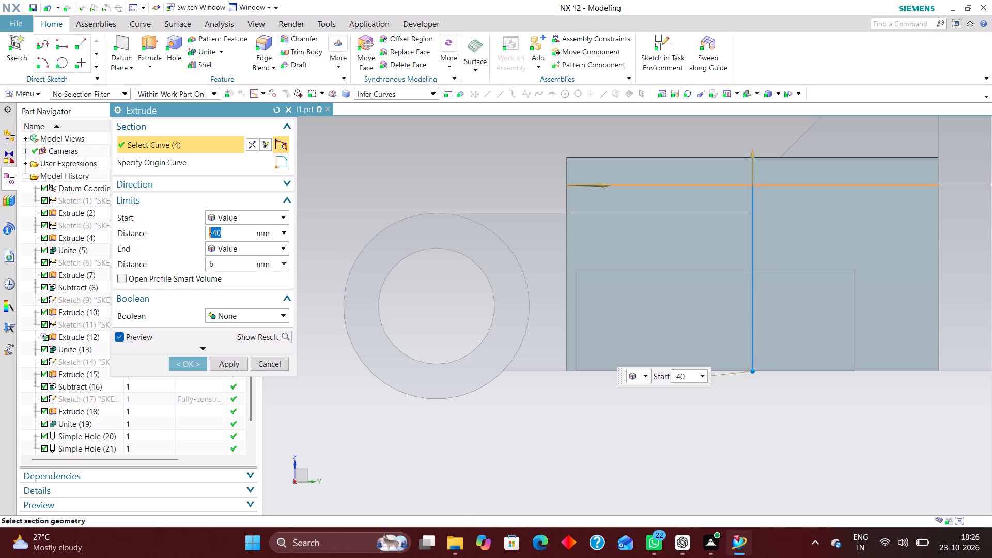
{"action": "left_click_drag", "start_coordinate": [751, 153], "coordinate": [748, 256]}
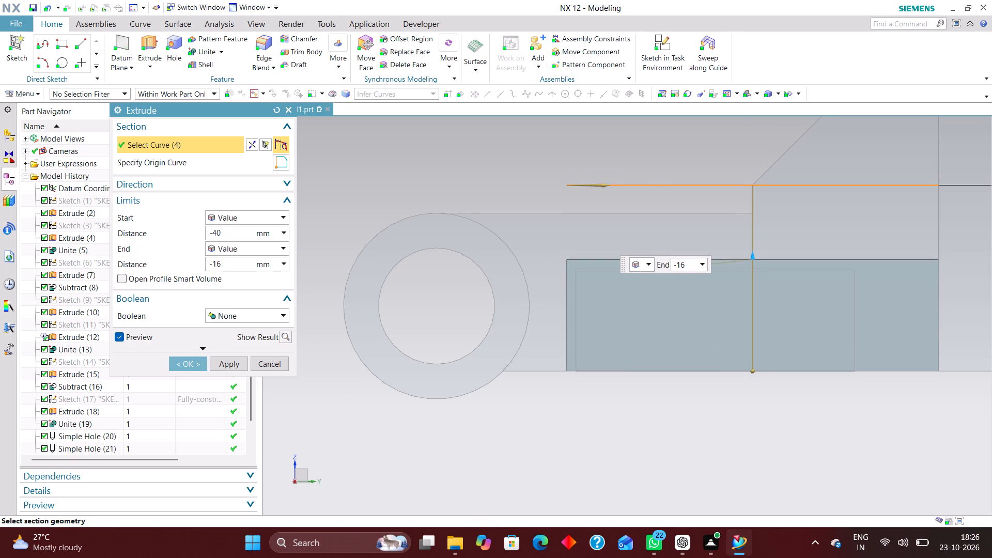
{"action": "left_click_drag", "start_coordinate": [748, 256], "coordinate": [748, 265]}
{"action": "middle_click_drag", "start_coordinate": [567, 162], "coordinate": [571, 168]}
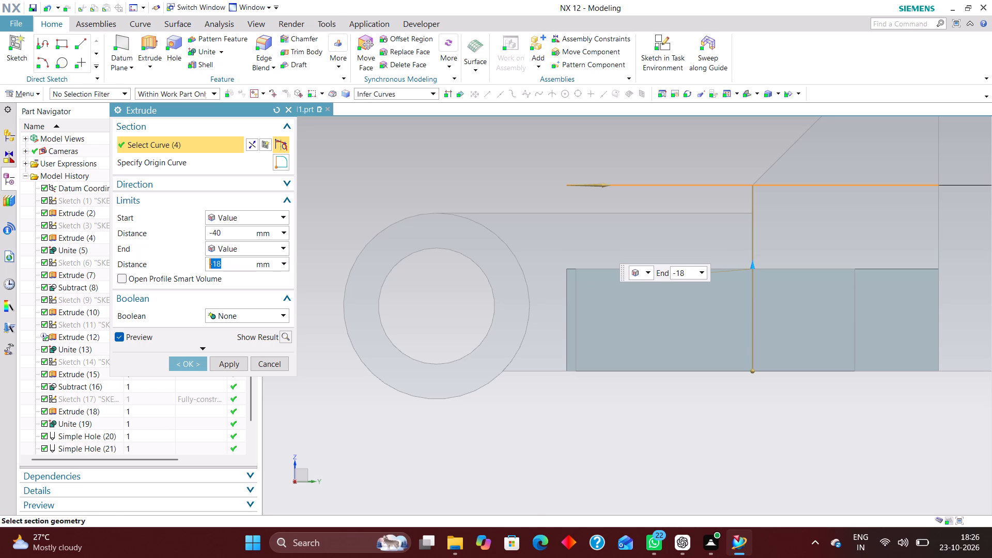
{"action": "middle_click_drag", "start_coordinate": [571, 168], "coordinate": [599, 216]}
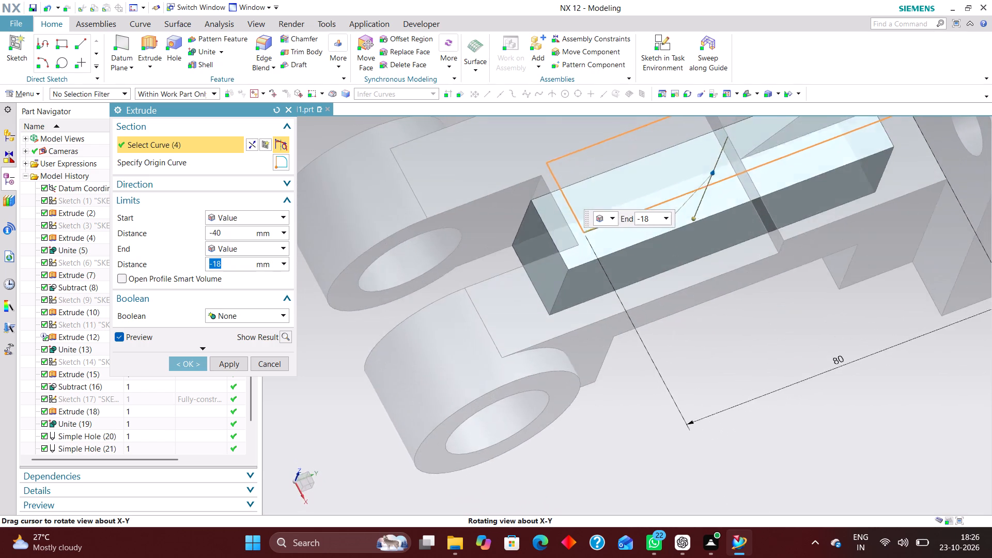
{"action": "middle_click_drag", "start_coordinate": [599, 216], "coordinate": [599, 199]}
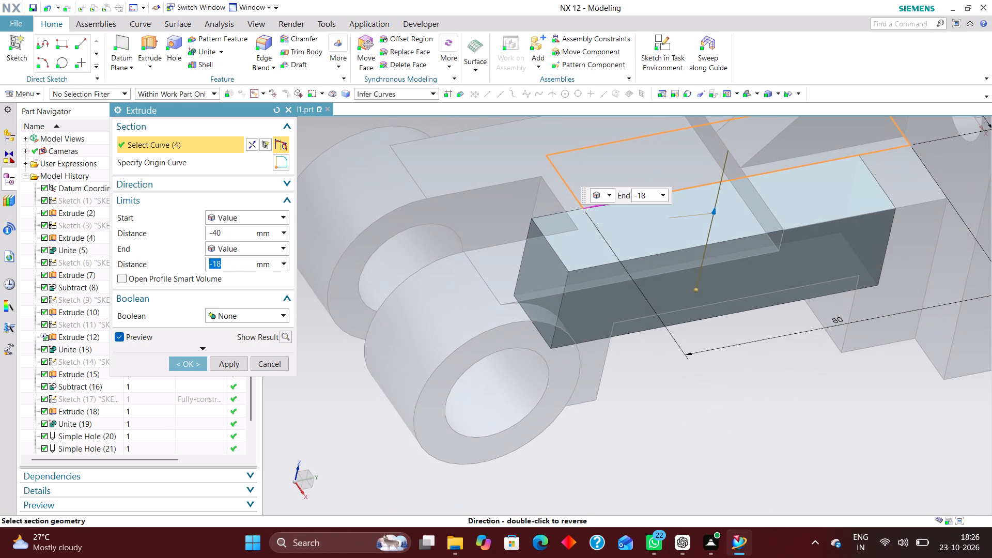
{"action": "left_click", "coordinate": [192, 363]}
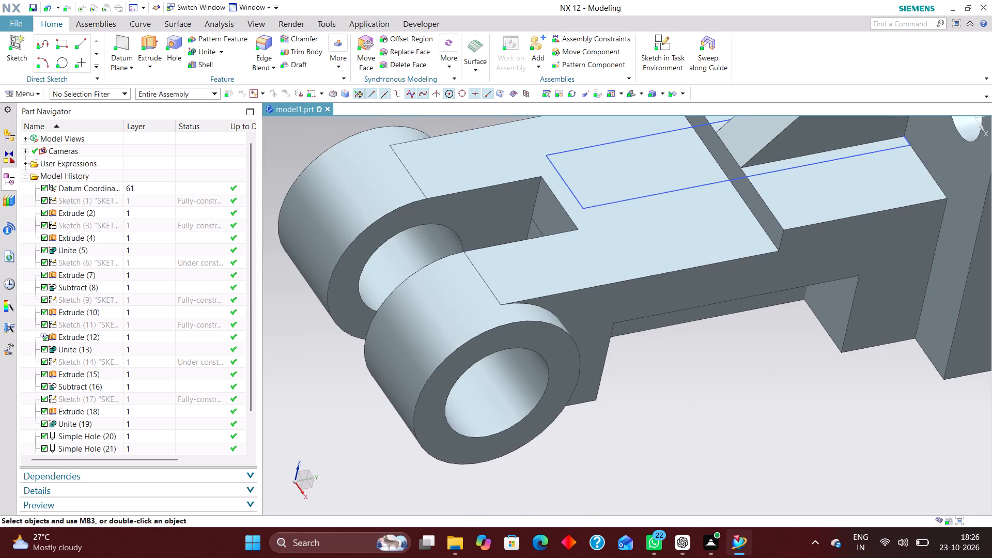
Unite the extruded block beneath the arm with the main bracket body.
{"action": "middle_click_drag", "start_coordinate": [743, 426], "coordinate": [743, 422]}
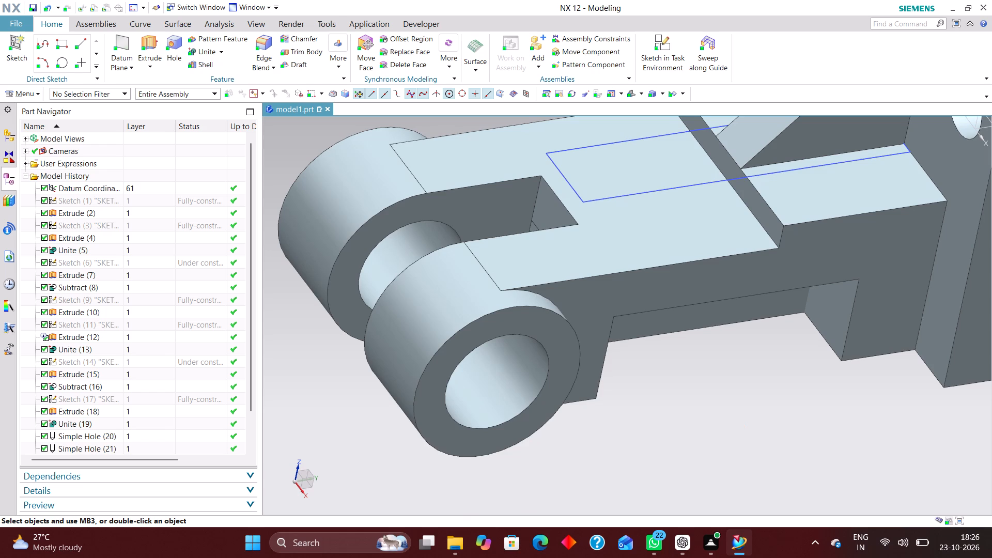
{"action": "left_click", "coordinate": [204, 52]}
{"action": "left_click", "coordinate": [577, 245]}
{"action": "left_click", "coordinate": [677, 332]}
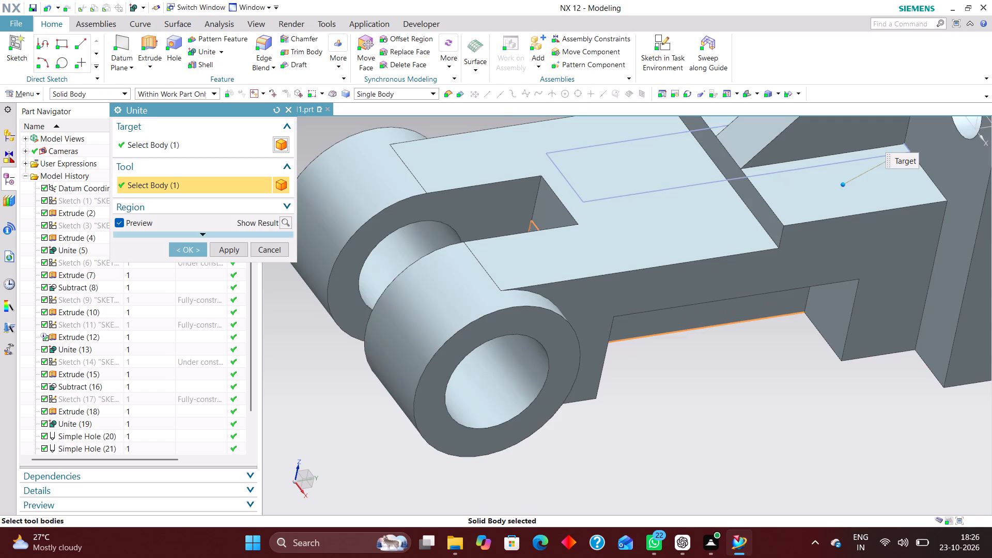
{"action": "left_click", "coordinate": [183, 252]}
Inspect the bracket in isometric and rotated views to check the united block beneath the arm.
{"action": "key", "text": "End"}
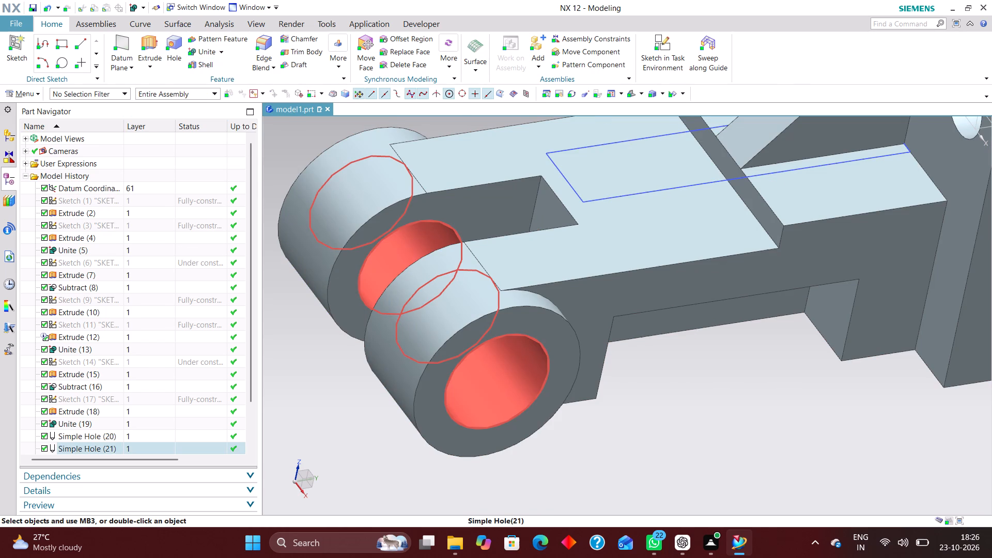
{"action": "key", "text": "End"}
{"action": "key", "text": "End"}
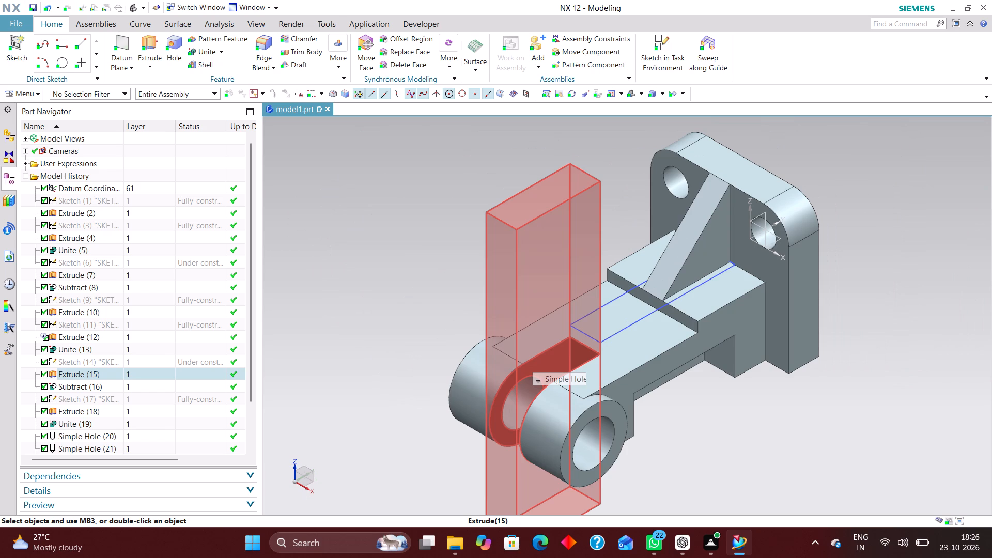
{"action": "middle_click", "coordinate": [688, 470]}
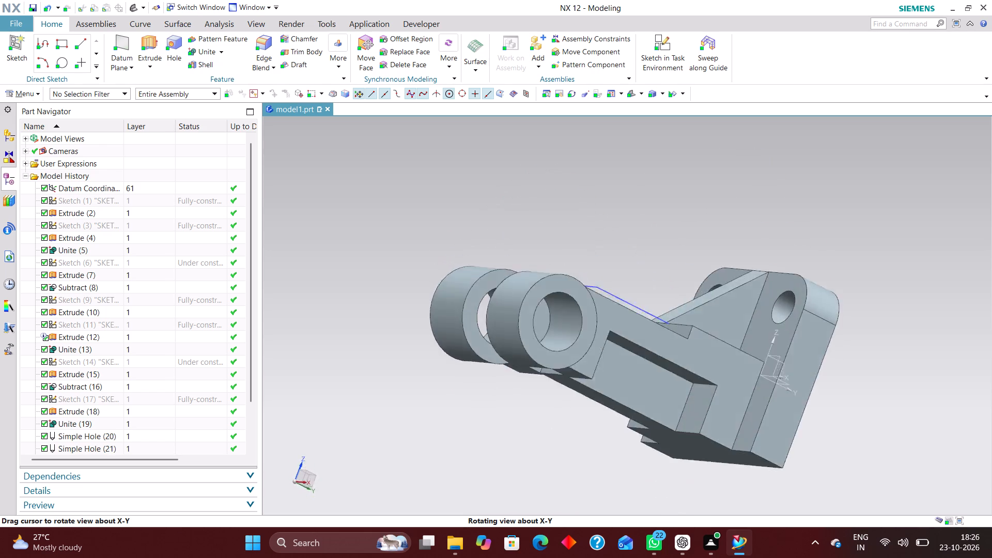
{"action": "scroll", "coordinate": [557, 307], "scroll_direction": "down", "scroll_amount": 1}
{"action": "scroll", "coordinate": [642, 423], "scroll_direction": "up", "scroll_amount": 2}
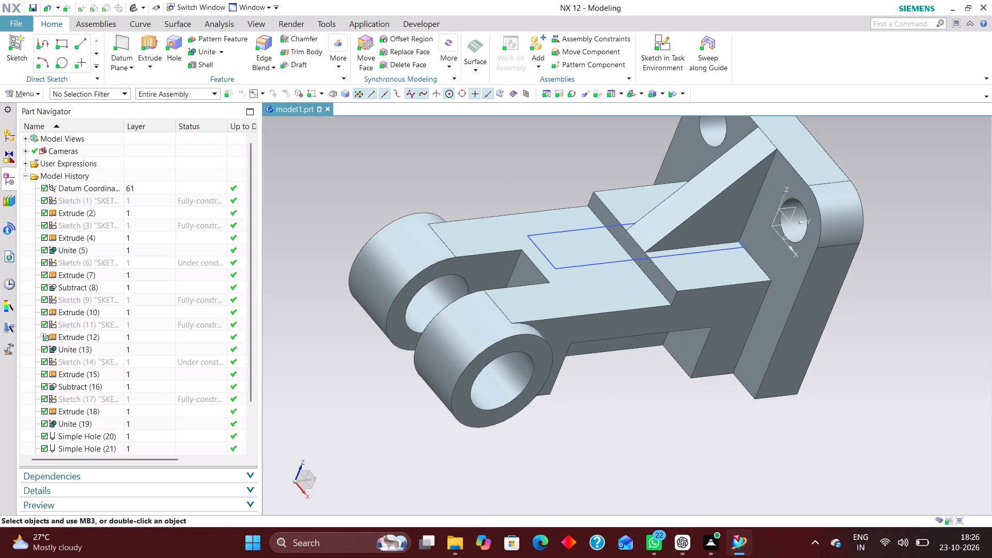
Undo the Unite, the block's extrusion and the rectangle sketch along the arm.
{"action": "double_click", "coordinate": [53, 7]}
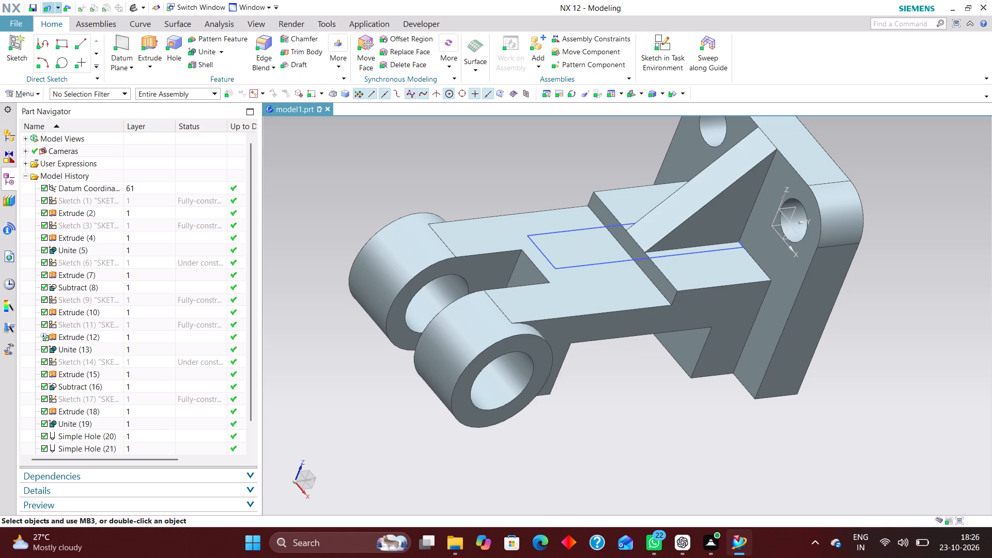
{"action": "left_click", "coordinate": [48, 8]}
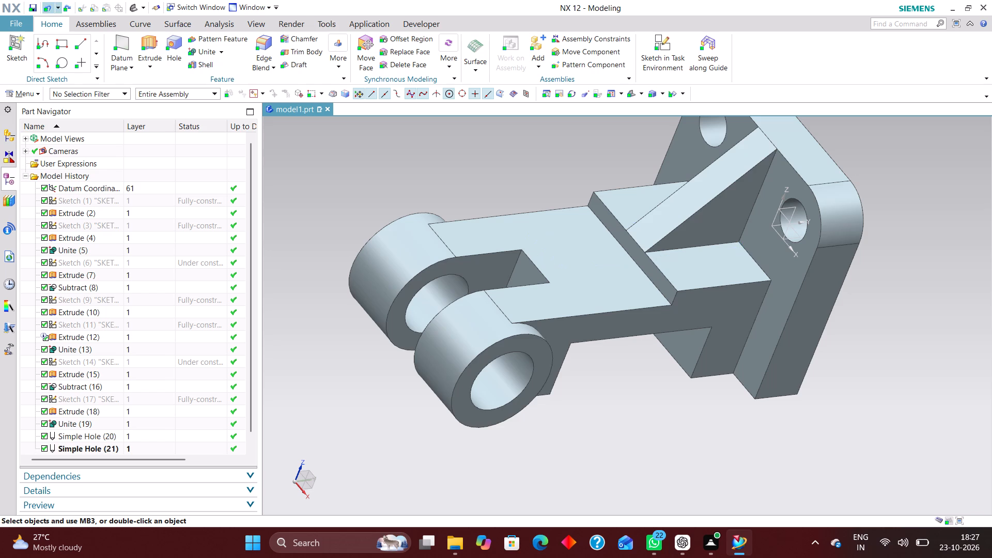
Examine the arm's underside from several views and highlight the earlier sketches for the boss, slot and underside cut-out.
{"action": "middle_click_drag", "start_coordinate": [587, 386], "coordinate": [591, 303]}
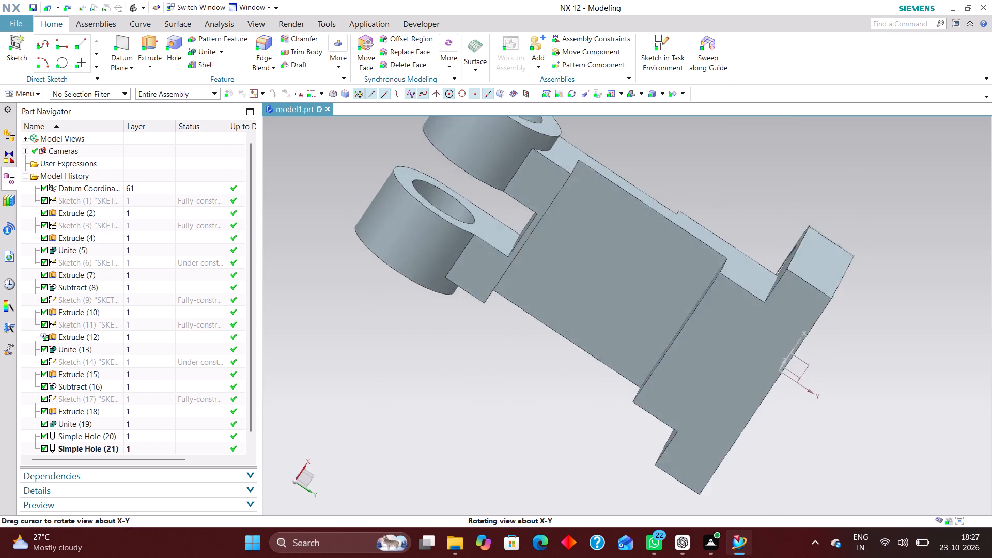
{"action": "middle_click_drag", "start_coordinate": [591, 303], "coordinate": [581, 414]}
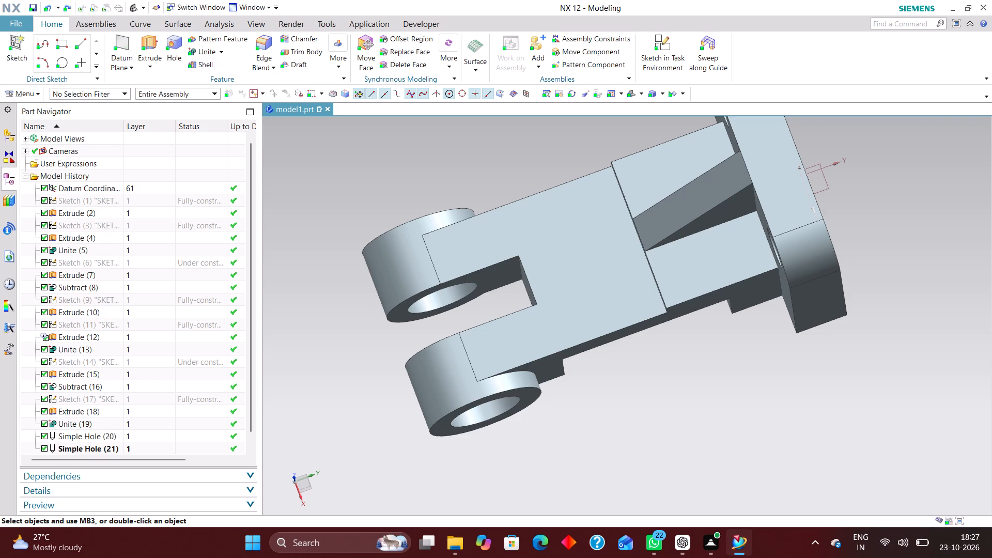
{"action": "key", "text": "End"}
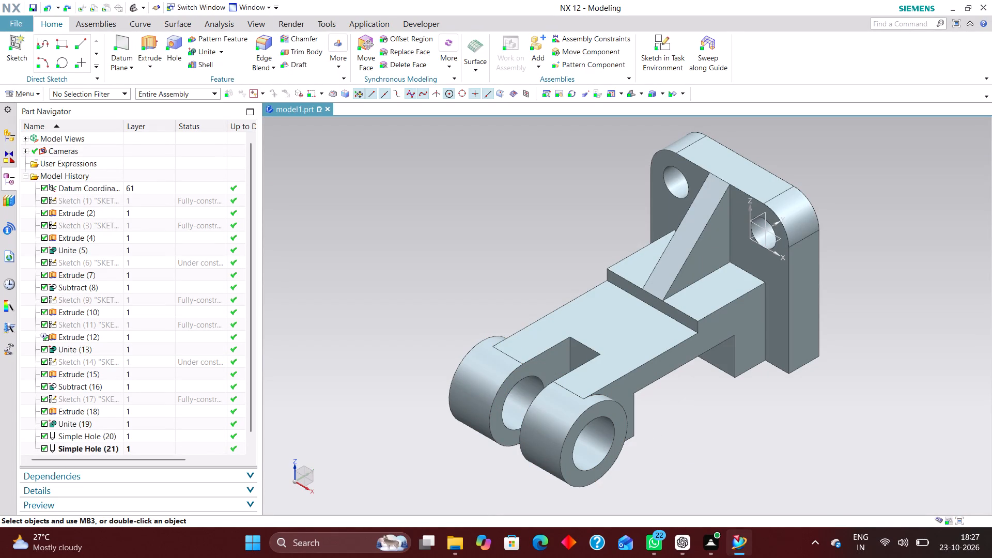
{"action": "left_click", "coordinate": [162, 324]}
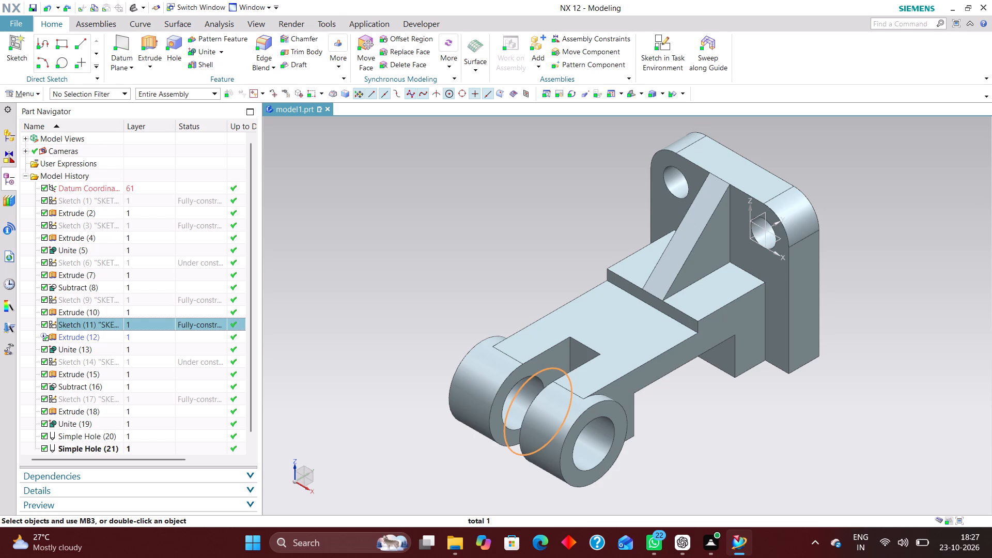
{"action": "left_click", "coordinate": [157, 367]}
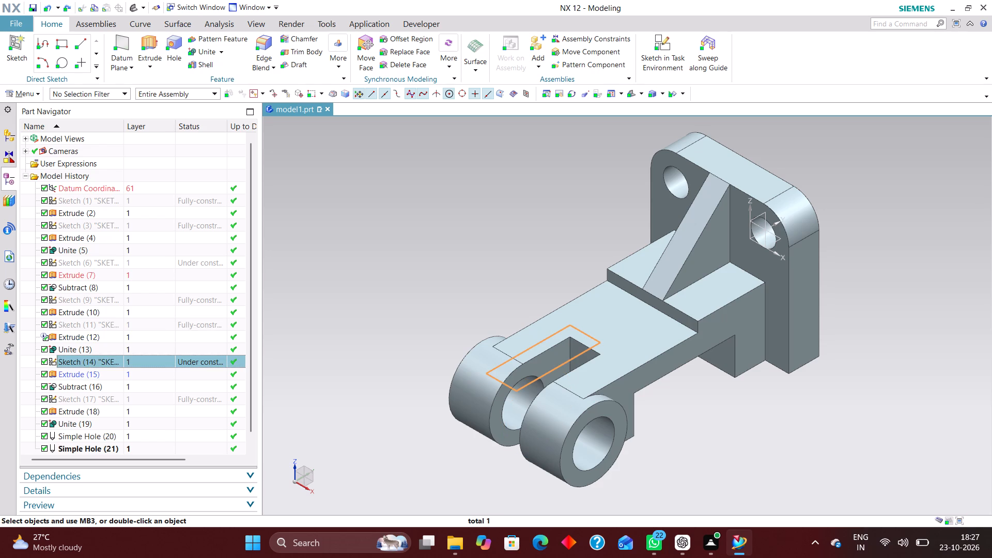
{"action": "left_click", "coordinate": [152, 398]}
{"action": "left_click", "coordinate": [159, 361]}
{"action": "left_click", "coordinate": [160, 327]}
{"action": "left_click", "coordinate": [157, 297]}
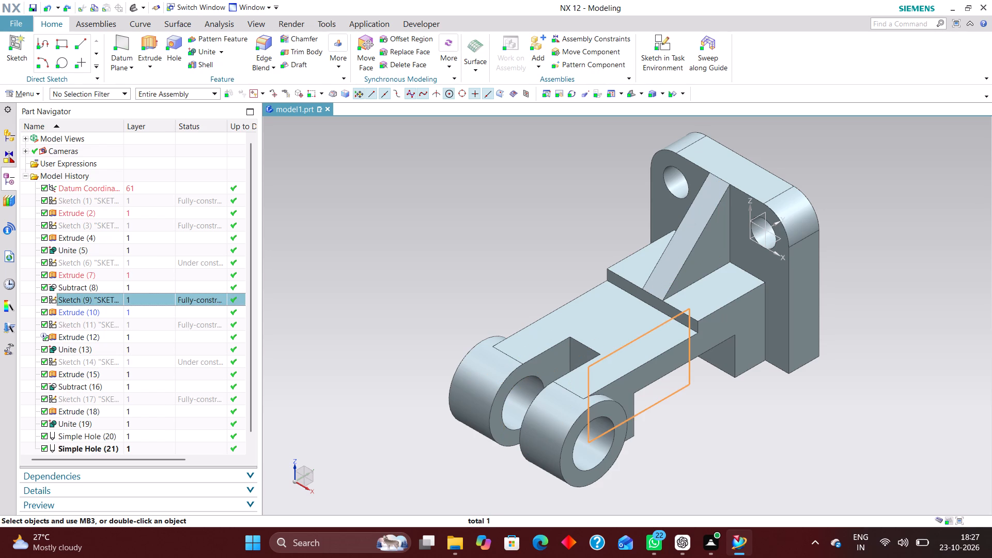
{"action": "middle_click_drag", "start_coordinate": [664, 481], "coordinate": [641, 419]}
{"action": "scroll", "coordinate": [664, 481], "scroll_direction": "up", "scroll_amount": 1}
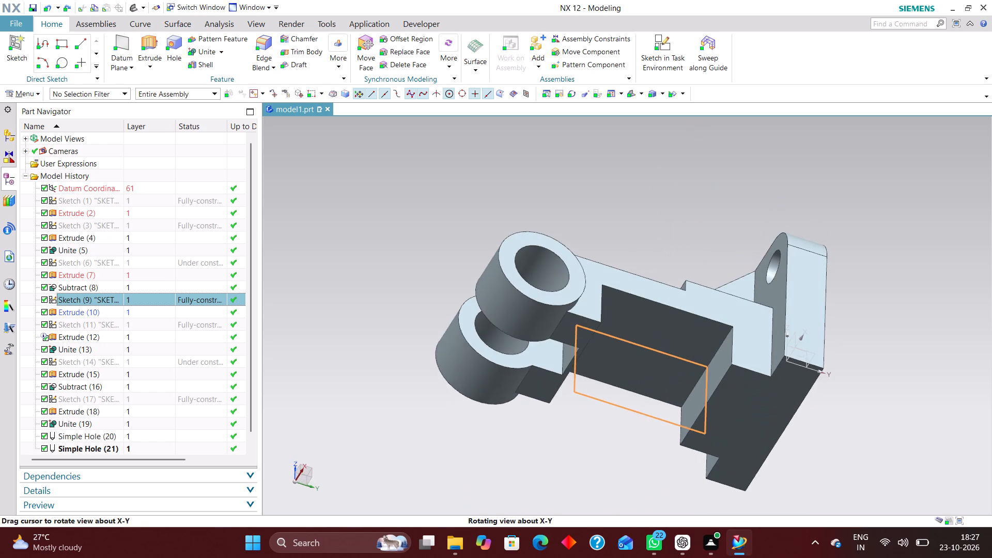
{"action": "middle_click_drag", "start_coordinate": [641, 419], "coordinate": [640, 453]}
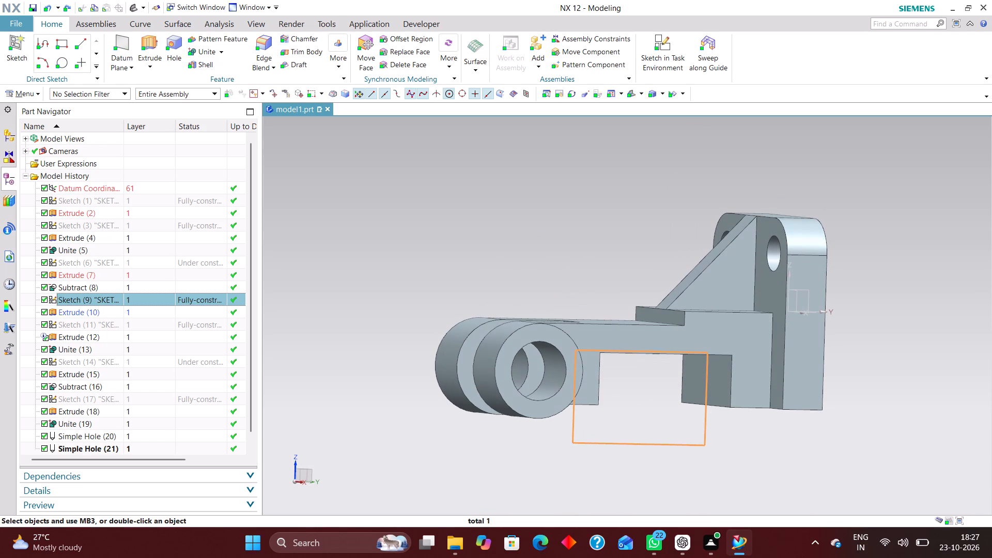
{"action": "left_click", "coordinate": [516, 269]}
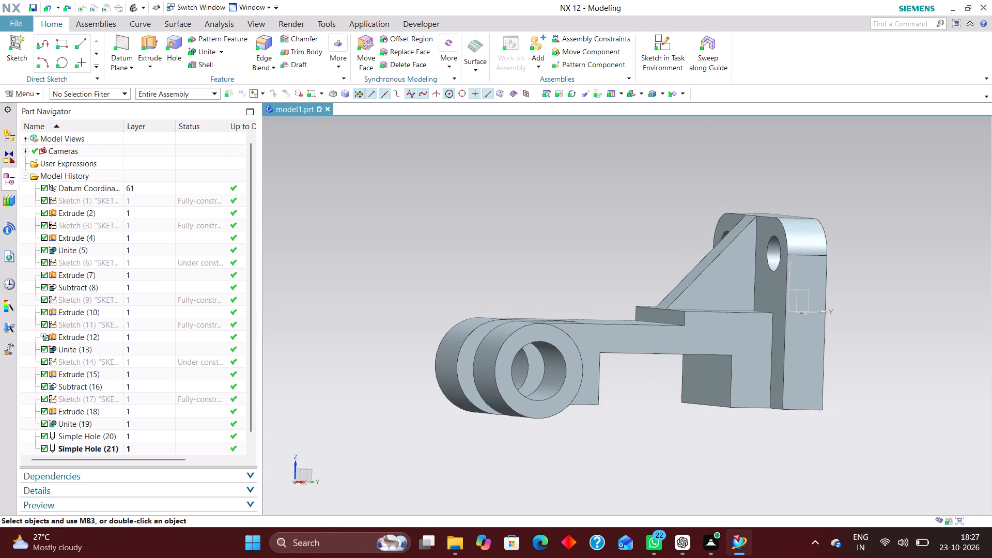
Start a sketch on the datum YZ plane and draw a rectangle about 31 mm wide and 57 mm high across the fork end.
{"action": "middle_click_drag", "start_coordinate": [636, 447], "coordinate": [630, 450]}
{"action": "left_click", "coordinate": [659, 45]}
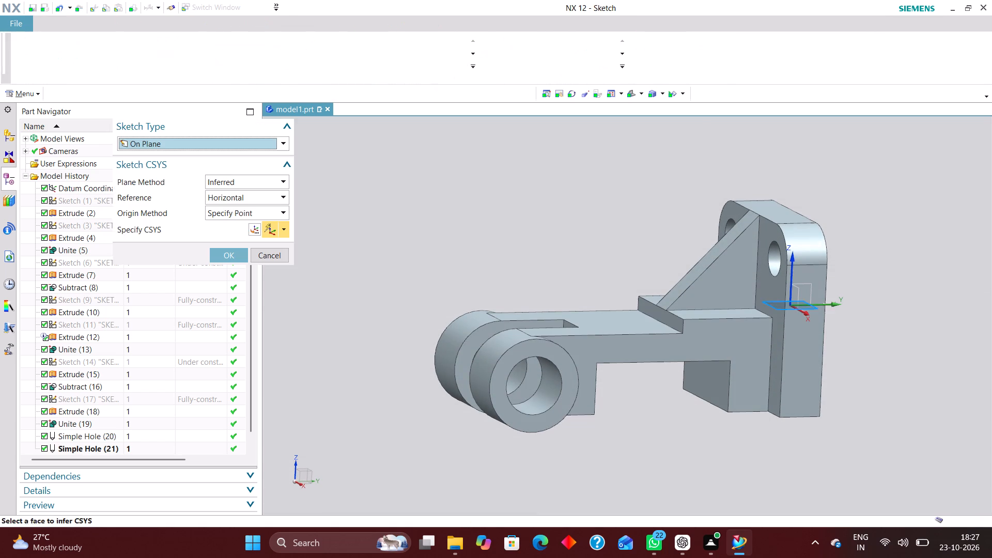
{"action": "left_click", "coordinate": [802, 282]}
{"action": "left_click", "coordinate": [230, 253]}
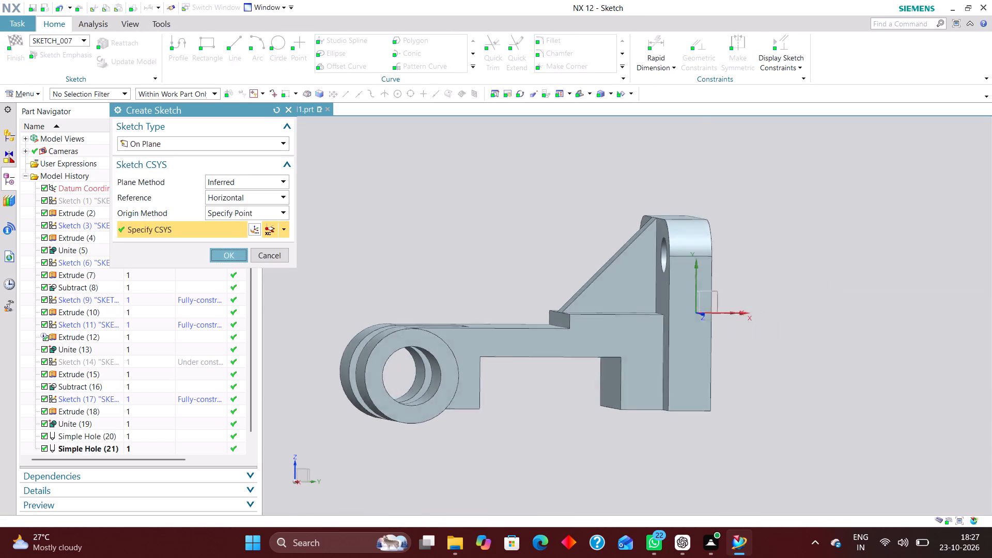
{"action": "scroll", "coordinate": [593, 440], "scroll_direction": "down", "scroll_amount": 3}
{"action": "scroll", "coordinate": [485, 430], "scroll_direction": "up", "scroll_amount": 3}
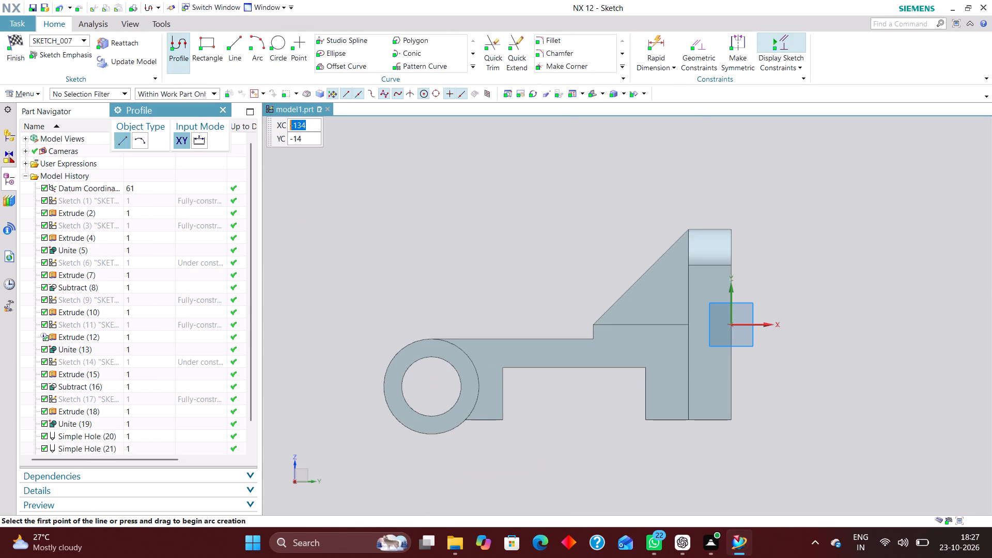
{"action": "left_click", "coordinate": [209, 43]}
{"action": "scroll", "coordinate": [451, 374], "scroll_direction": "up", "scroll_amount": 2}
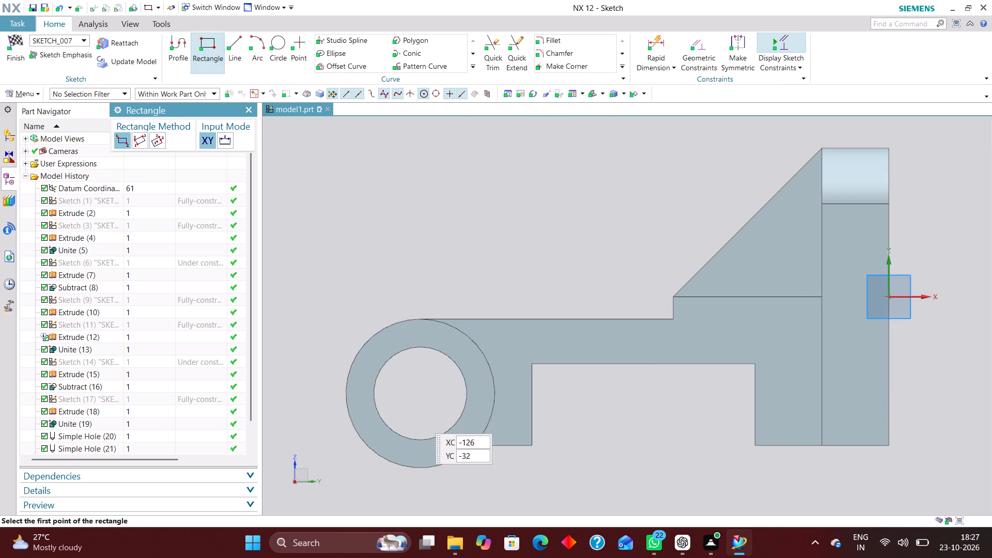
{"action": "left_click", "coordinate": [417, 265]}
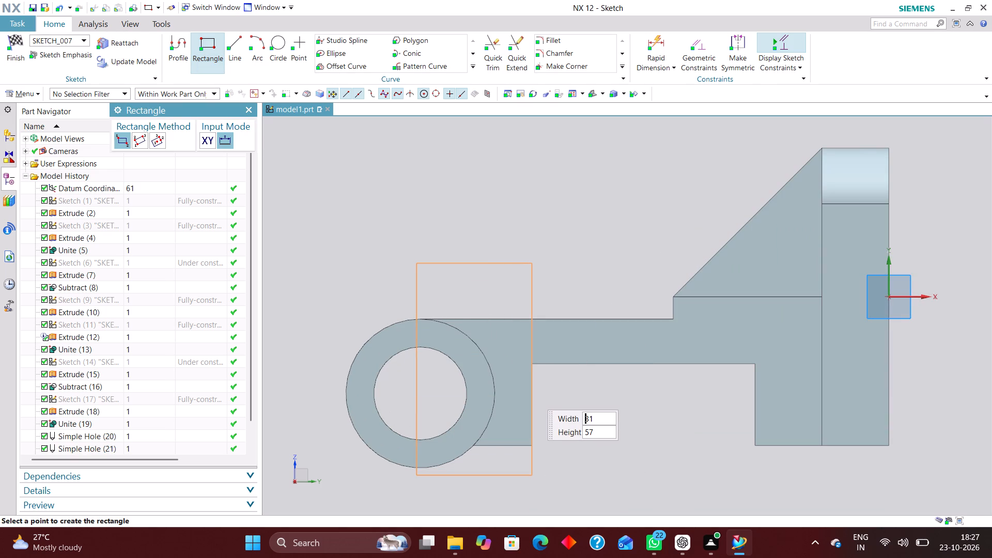
{"action": "left_click", "coordinate": [532, 472]}
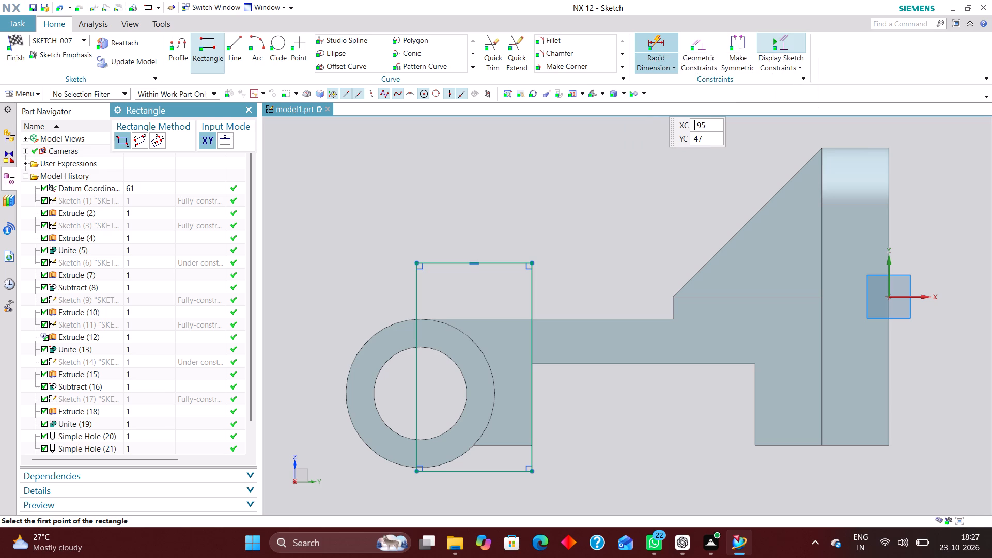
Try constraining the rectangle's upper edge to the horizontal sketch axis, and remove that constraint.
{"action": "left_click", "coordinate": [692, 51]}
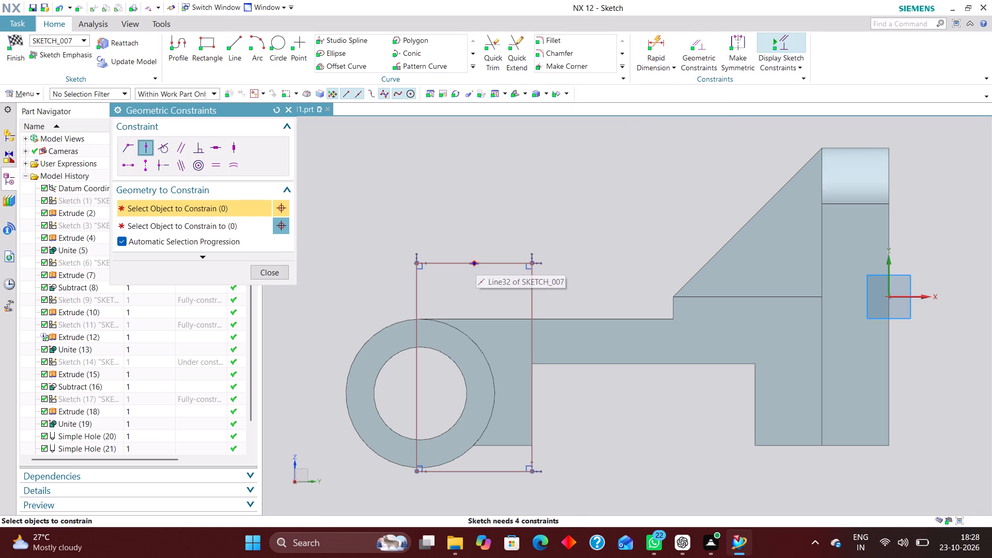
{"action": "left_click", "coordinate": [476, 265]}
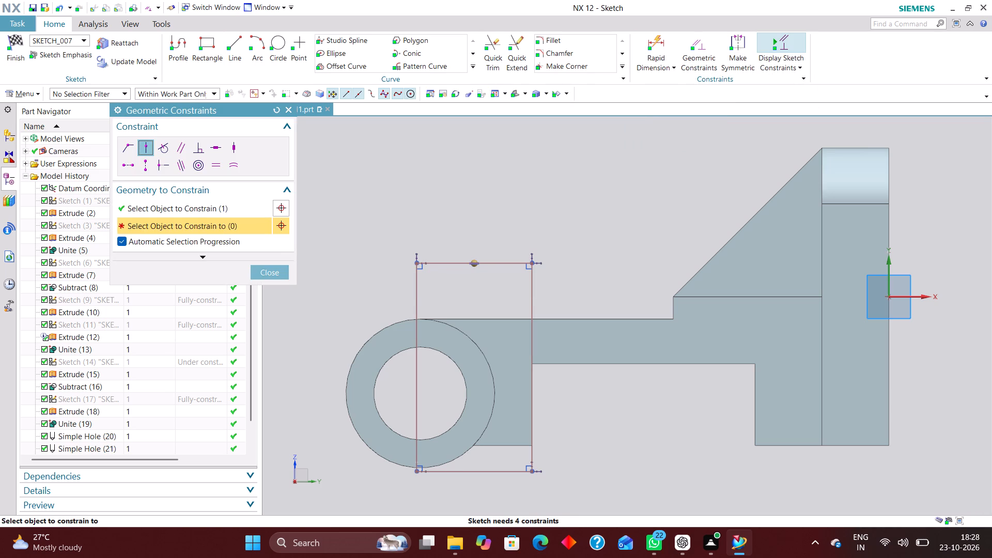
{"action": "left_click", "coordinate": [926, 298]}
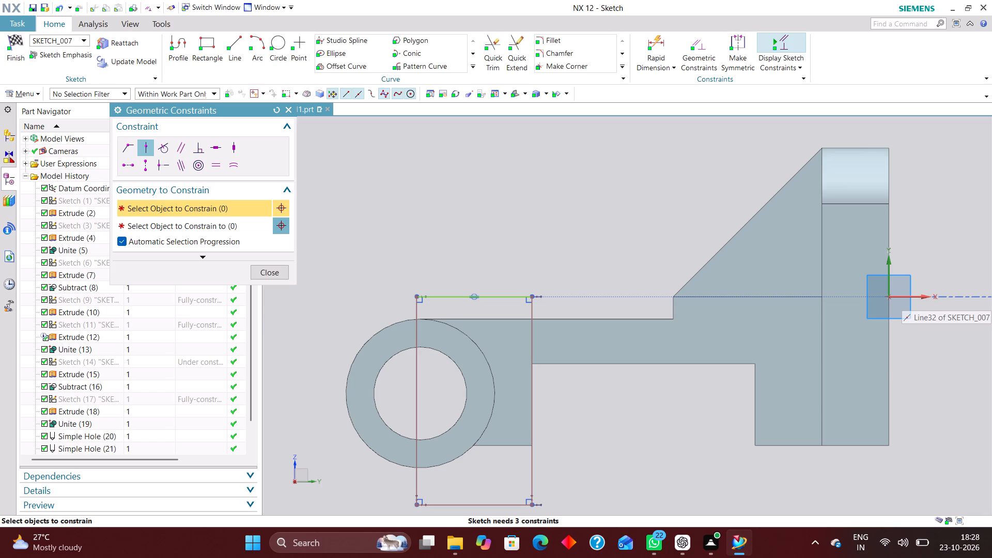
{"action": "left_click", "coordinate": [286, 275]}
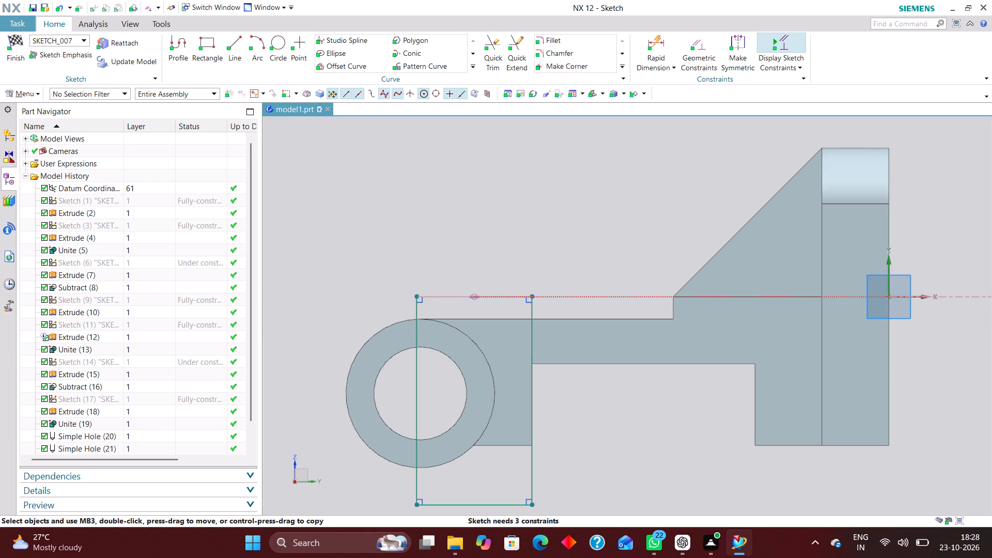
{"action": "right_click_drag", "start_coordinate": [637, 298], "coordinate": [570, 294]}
Move the rectangle's upper edge just below the horizontal sketch axis and dimension it 6 mm from that axis.
{"action": "left_click", "coordinate": [657, 44]}
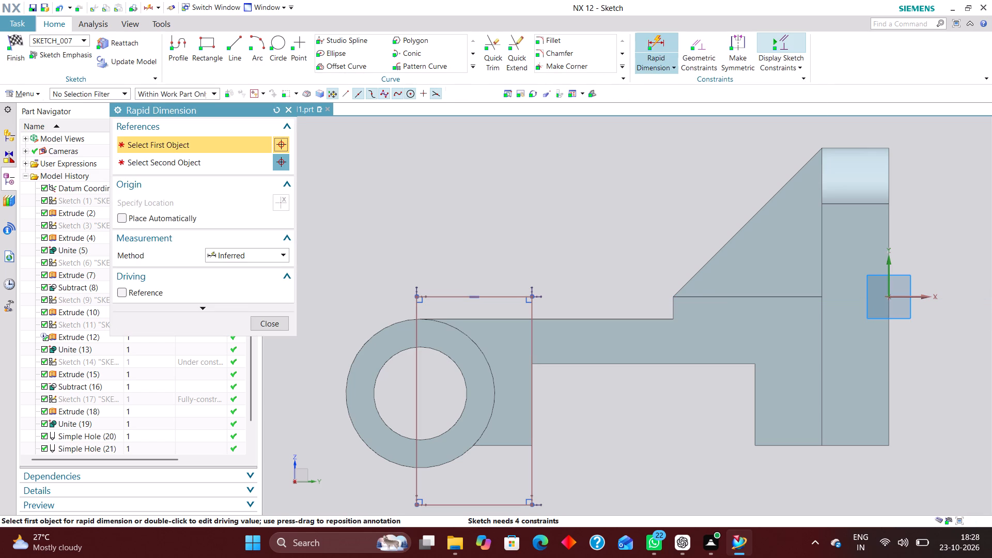
{"action": "left_click", "coordinate": [267, 325]}
{"action": "left_click_drag", "start_coordinate": [476, 297], "coordinate": [477, 304]}
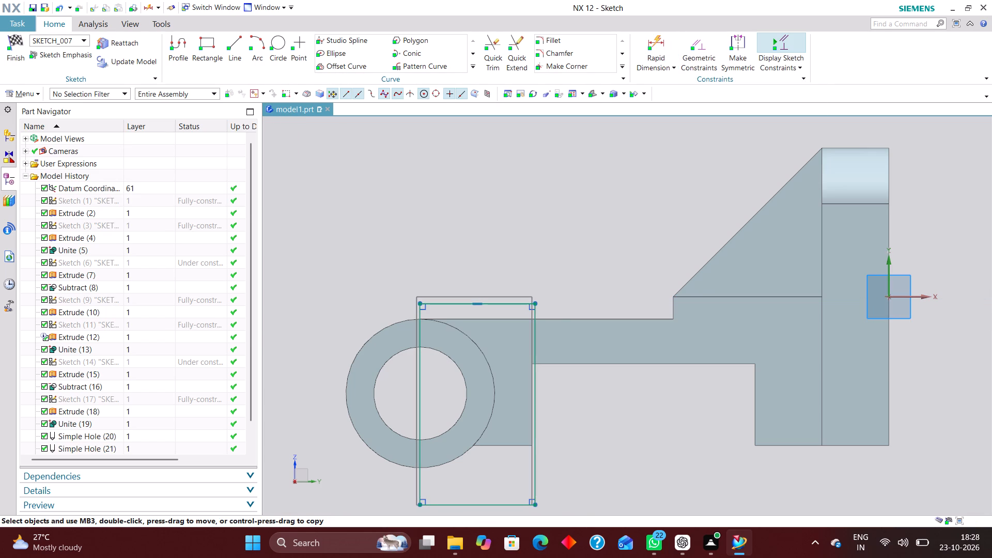
{"action": "left_click_drag", "start_coordinate": [477, 304], "coordinate": [478, 307]}
{"action": "left_click", "coordinate": [649, 35]}
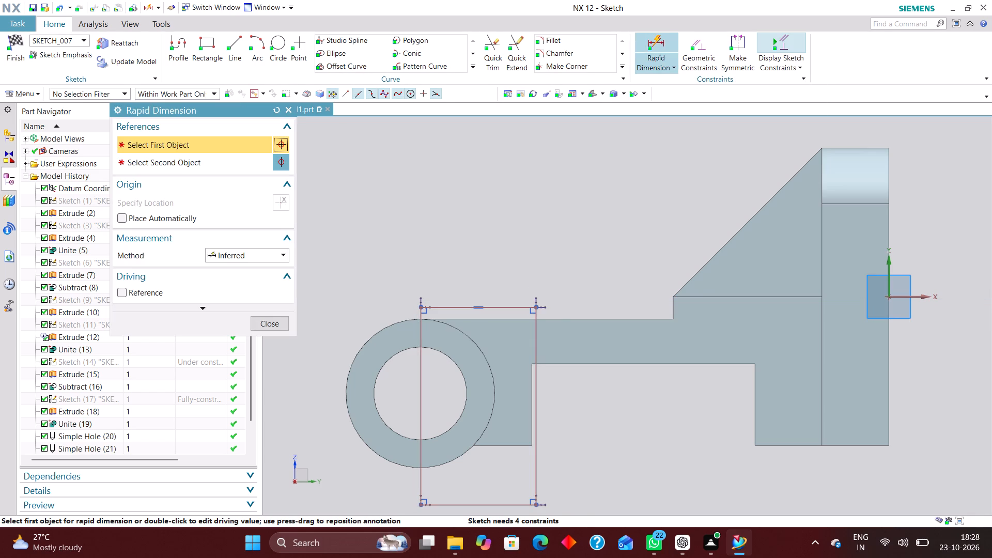
{"action": "left_click", "coordinate": [920, 295]}
{"action": "left_click", "coordinate": [505, 307]}
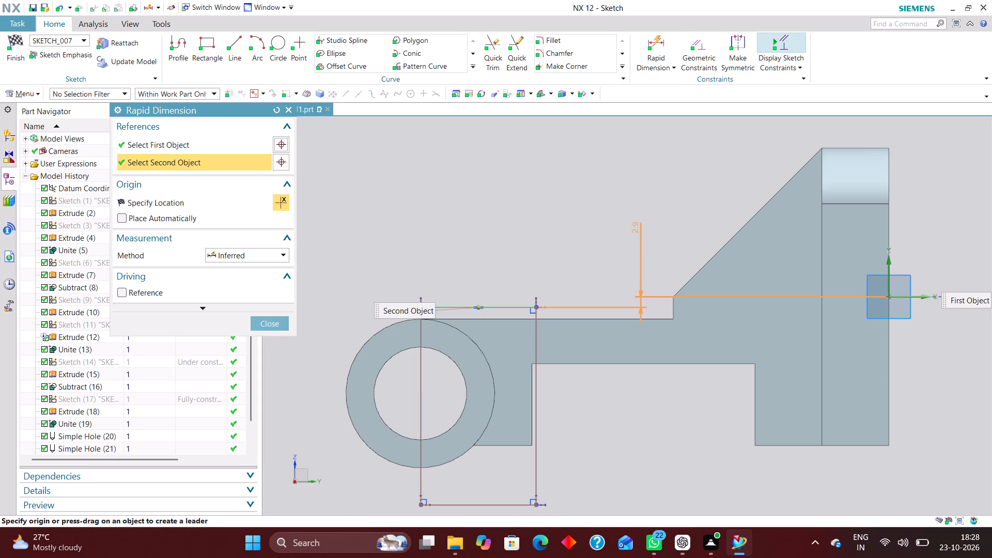
{"action": "left_click", "coordinate": [632, 222]}
{"action": "key", "text": "6"}
{"action": "key", "text": "Return"}
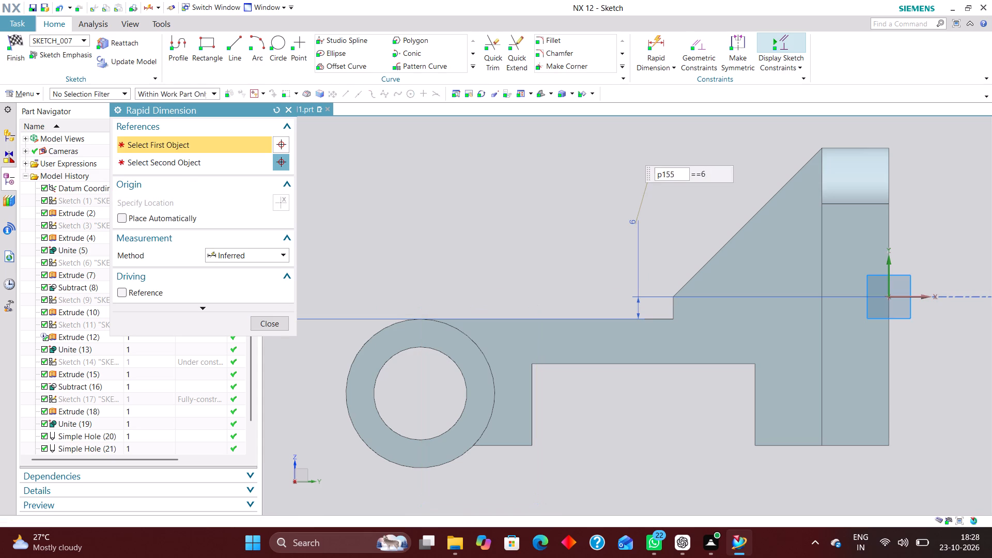
{"action": "scroll", "coordinate": [474, 187], "scroll_direction": "down", "scroll_amount": 5}
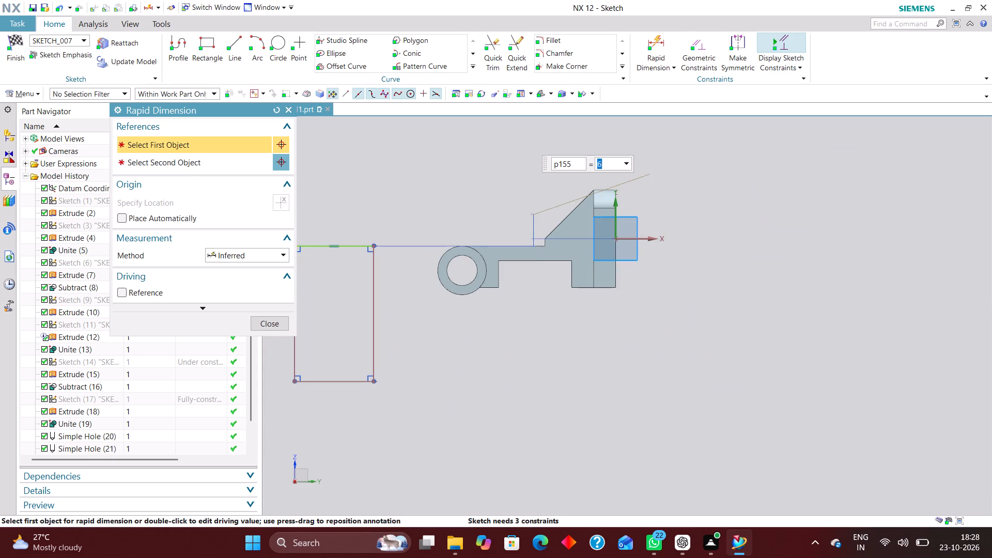
{"action": "scroll", "coordinate": [404, 297], "scroll_direction": "up", "scroll_amount": 1}
{"action": "left_click", "coordinate": [269, 323]}
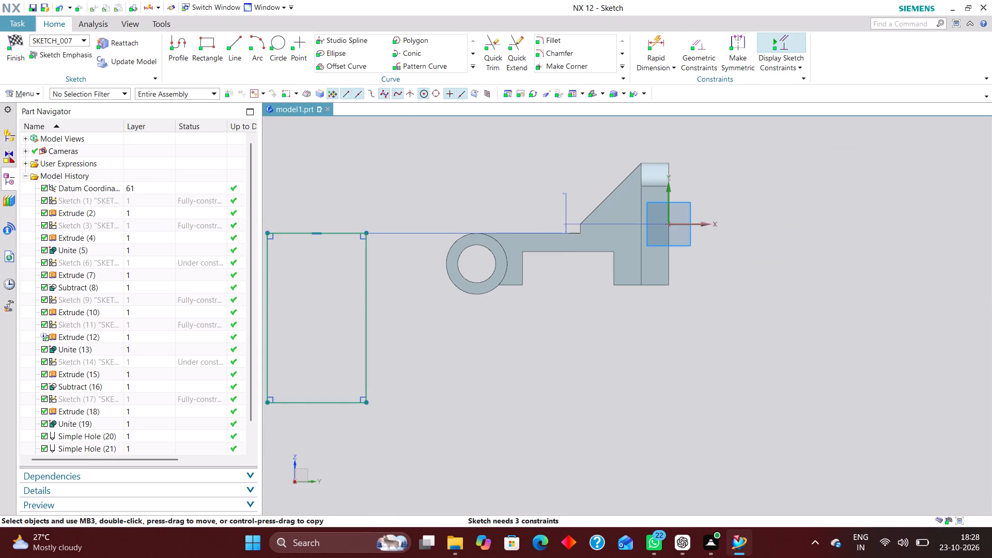
Narrow the rectangle and dimension its upper edge to a width of 30 mm.
{"action": "scroll", "coordinate": [375, 326], "scroll_direction": "down", "scroll_amount": 1}
{"action": "left_click_drag", "start_coordinate": [290, 325], "coordinate": [293, 324]}
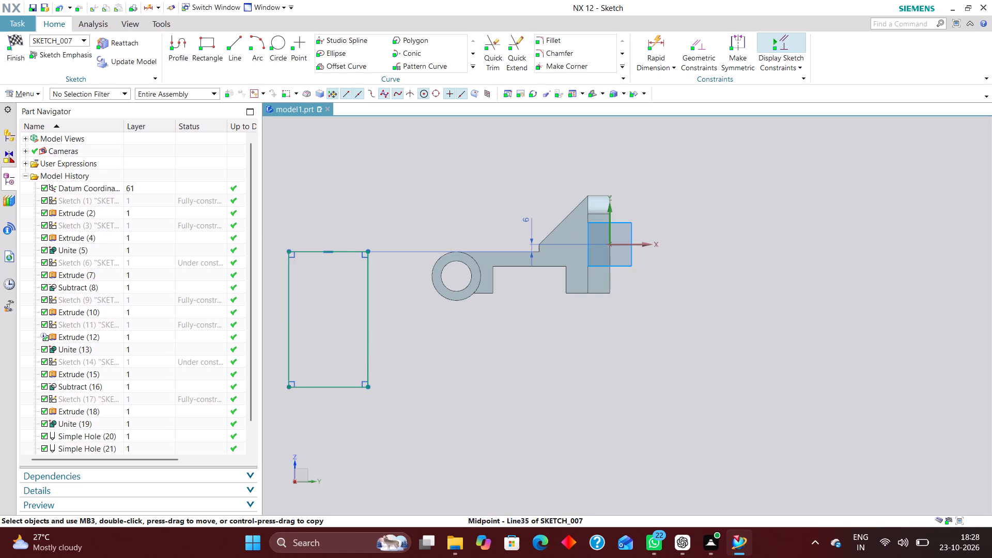
{"action": "left_click_drag", "start_coordinate": [293, 324], "coordinate": [312, 321]}
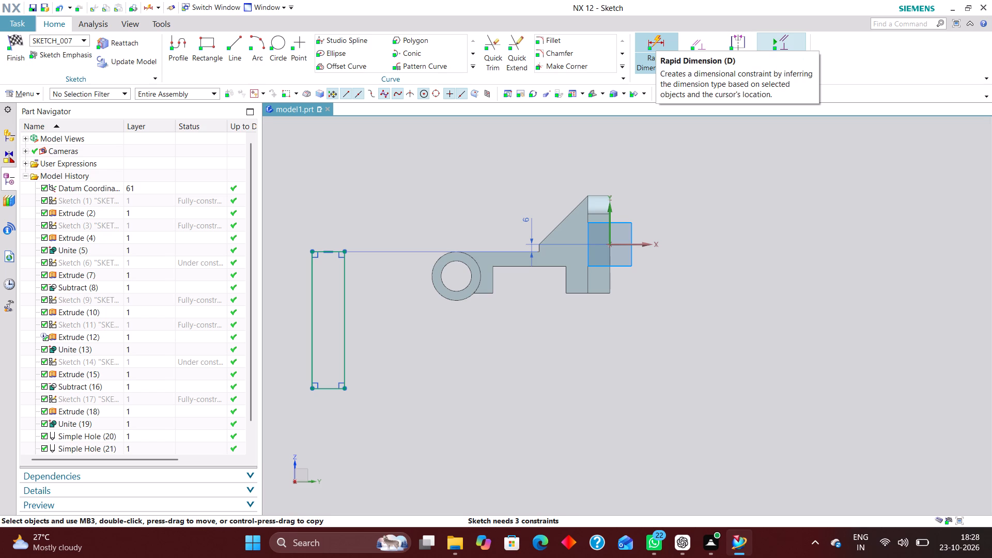
{"action": "left_click", "coordinate": [653, 40]}
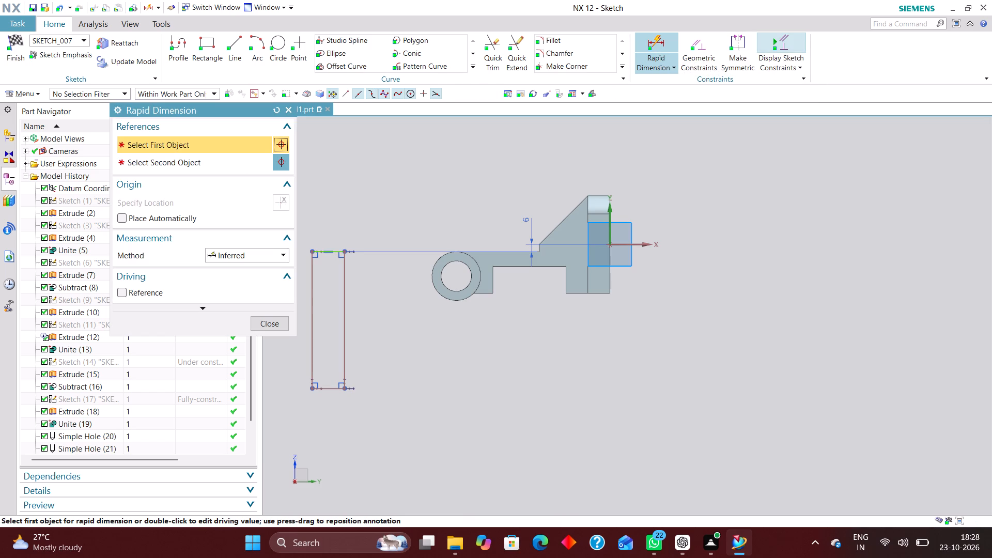
{"action": "scroll", "coordinate": [432, 247], "scroll_direction": "down", "scroll_amount": 2}
{"action": "scroll", "coordinate": [351, 255], "scroll_direction": "up", "scroll_amount": 6}
{"action": "left_click", "coordinate": [417, 234]}
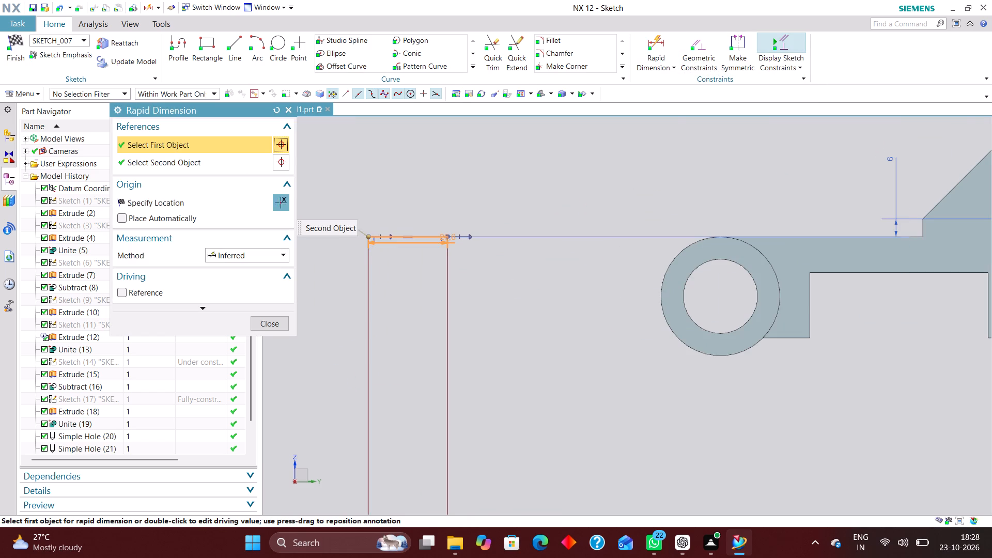
{"action": "left_click", "coordinate": [404, 185]}
{"action": "type", "text": "30"}
{"action": "key", "text": "Return"}
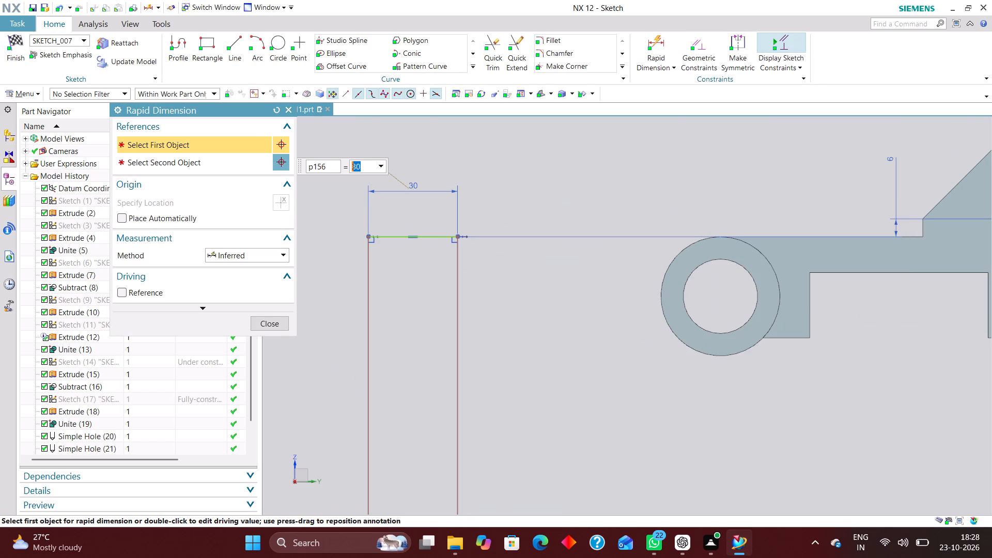
{"action": "left_click", "coordinate": [280, 321]}
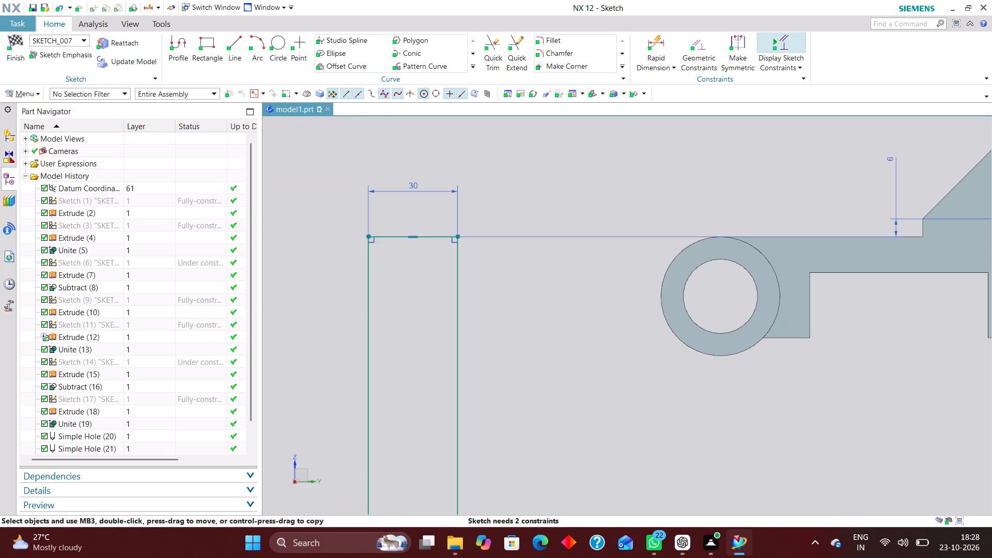
Move the rectangle's upper edge along the arm's top edge until one end meets the boss centreline, its midpoint about 111 mm from the vertical axis.
{"action": "left_click_drag", "start_coordinate": [414, 236], "coordinate": [810, 240]}
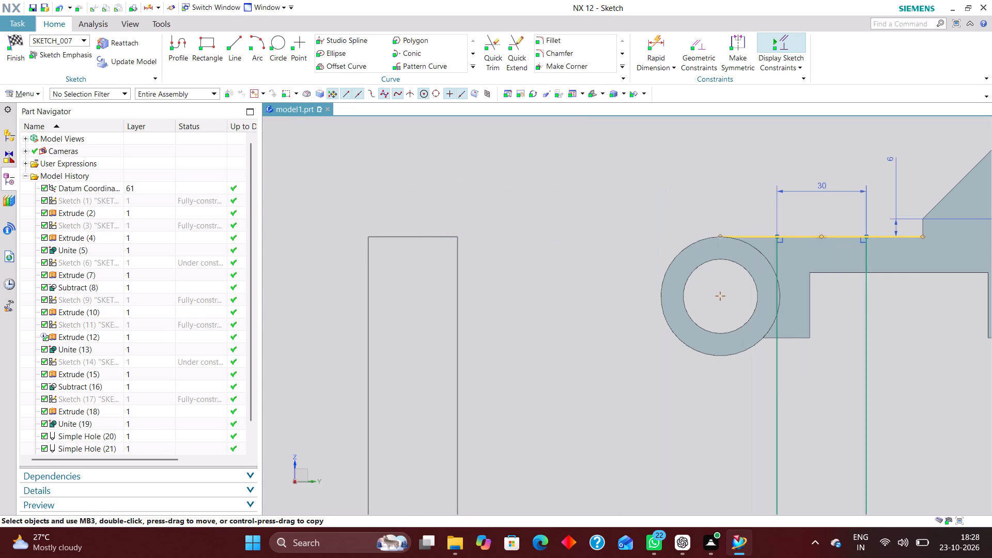
{"action": "left_click_drag", "start_coordinate": [810, 240], "coordinate": [766, 236]}
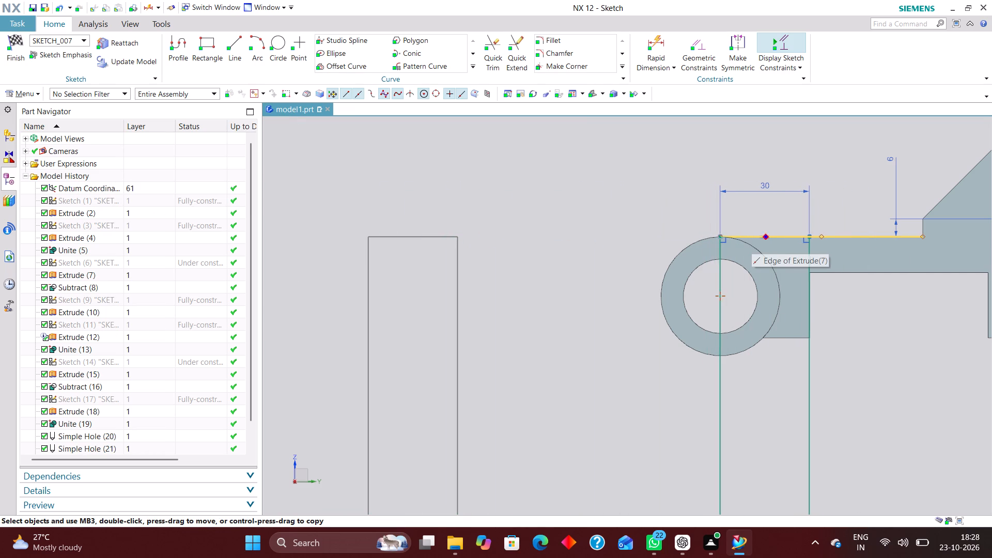
{"action": "left_click_drag", "start_coordinate": [766, 236], "coordinate": [765, 236]}
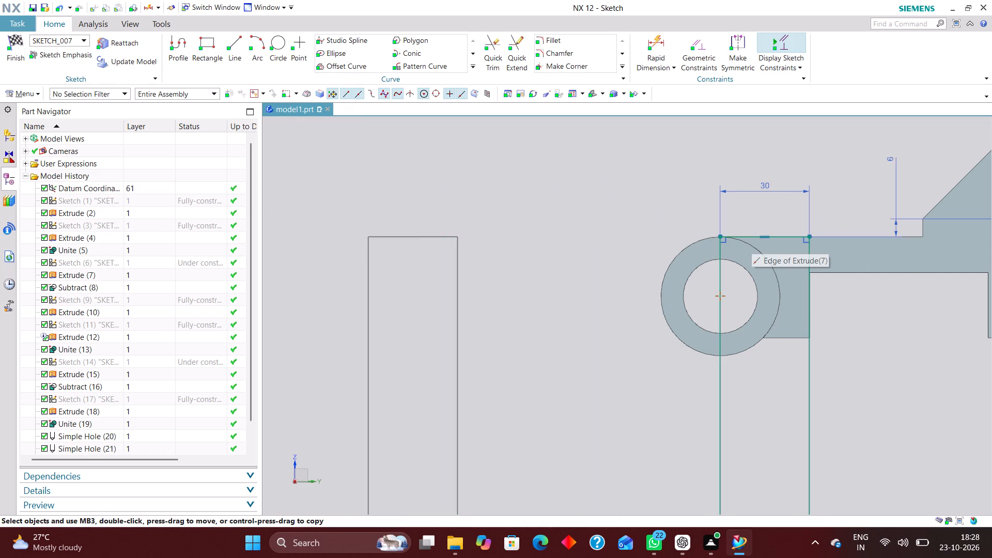
Raise the rectangle's lower edge to just below the round fork boss.
{"action": "scroll", "coordinate": [674, 239], "scroll_direction": "down", "scroll_amount": 4}
{"action": "scroll", "coordinate": [721, 377], "scroll_direction": "up", "scroll_amount": 4}
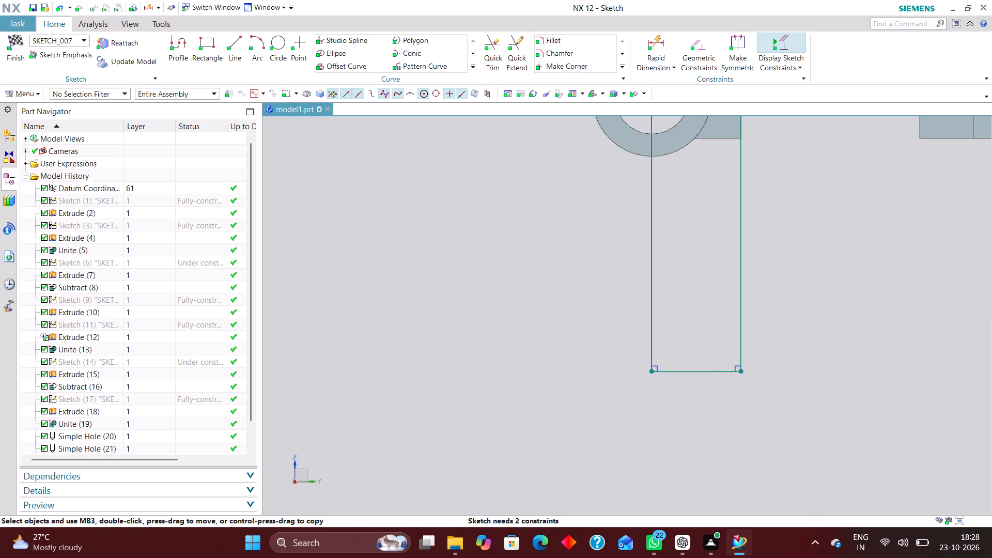
{"action": "left_click_drag", "start_coordinate": [699, 373], "coordinate": [695, 185]}
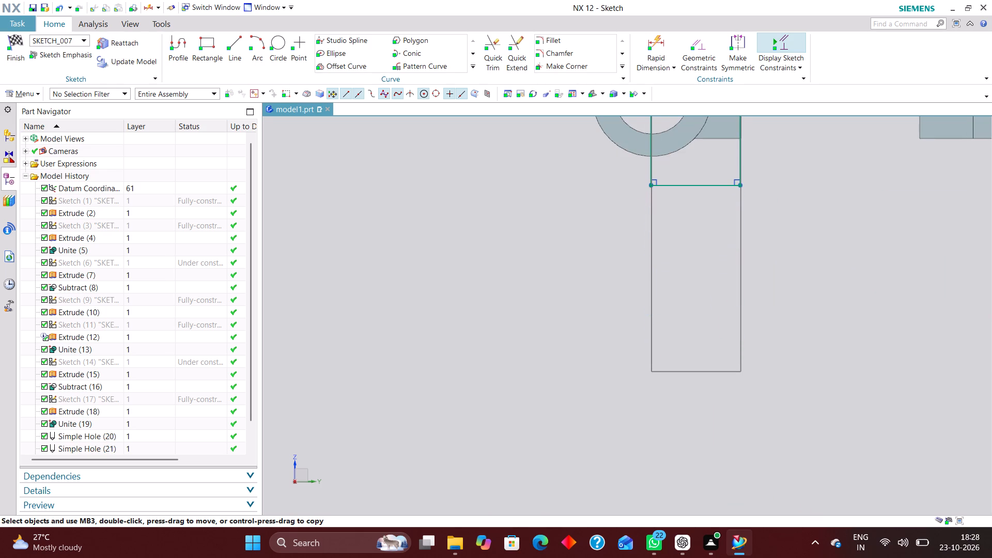
{"action": "left_click_drag", "start_coordinate": [695, 185], "coordinate": [696, 173]}
{"action": "scroll", "coordinate": [638, 362], "scroll_direction": "down", "scroll_amount": 4}
{"action": "scroll", "coordinate": [703, 314], "scroll_direction": "up", "scroll_amount": 2}
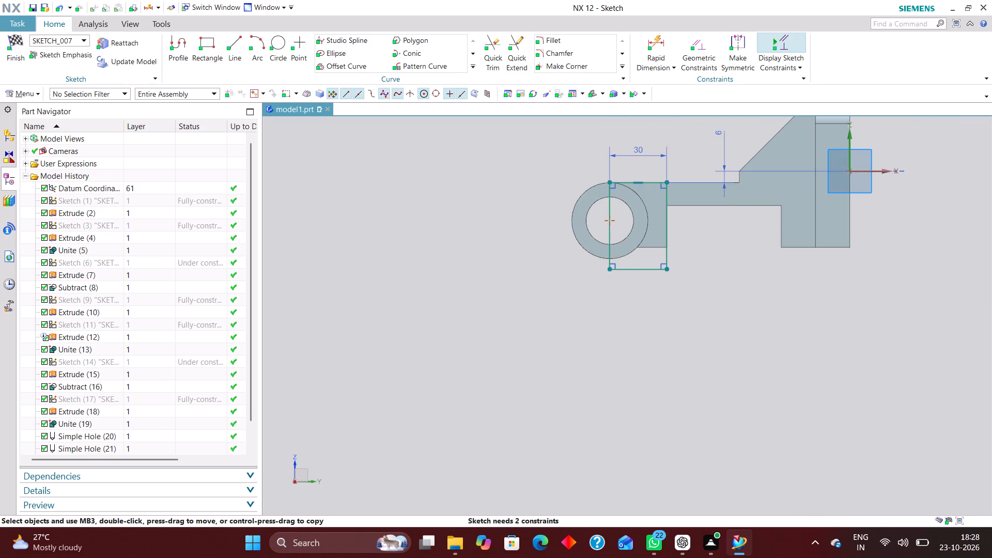
Dimension the midpoint of the rectangle's upper edge 110 mm from the vertical sketch axis.
{"action": "scroll", "coordinate": [710, 323], "scroll_direction": "down", "scroll_amount": 2}
{"action": "scroll", "coordinate": [691, 273], "scroll_direction": "up", "scroll_amount": 3}
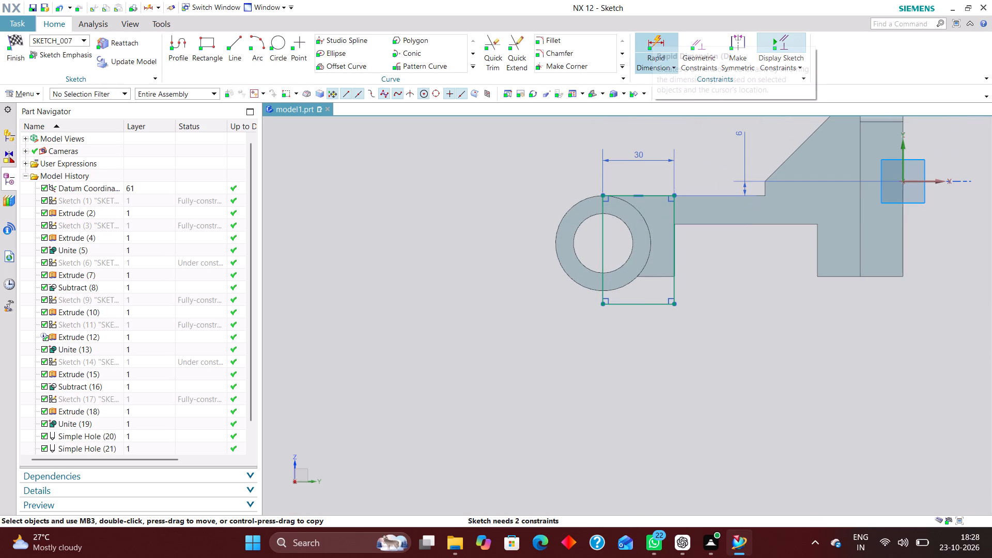
{"action": "left_click", "coordinate": [652, 37]}
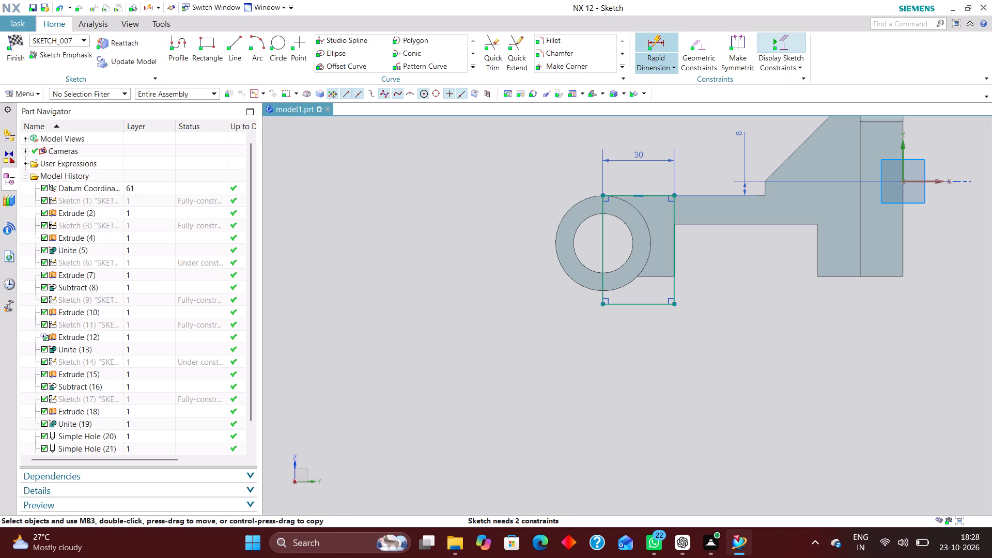
{"action": "left_click", "coordinate": [640, 197]}
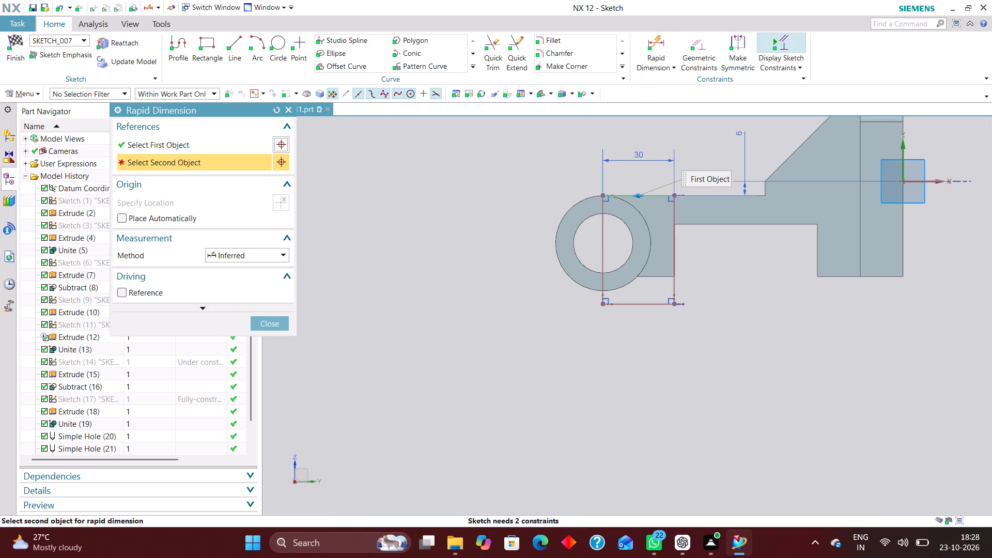
{"action": "left_click", "coordinate": [904, 167]}
{"action": "left_click", "coordinate": [772, 441]}
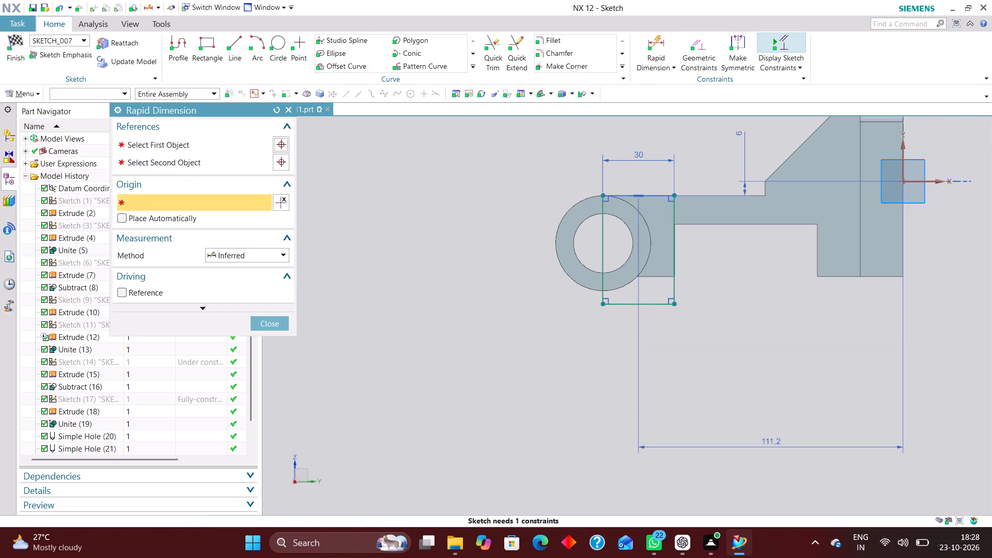
{"action": "type", "text": "110"}
{"action": "key", "text": "Return"}
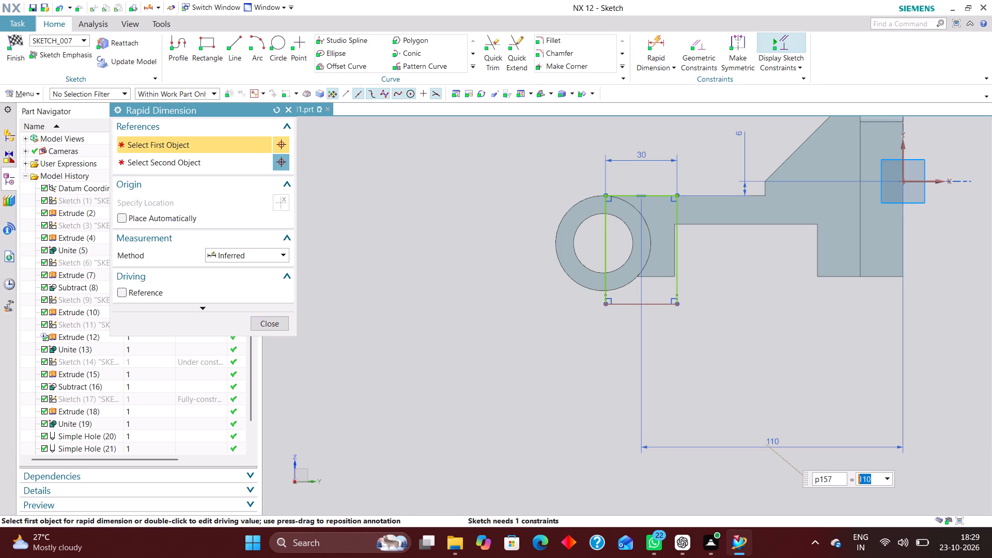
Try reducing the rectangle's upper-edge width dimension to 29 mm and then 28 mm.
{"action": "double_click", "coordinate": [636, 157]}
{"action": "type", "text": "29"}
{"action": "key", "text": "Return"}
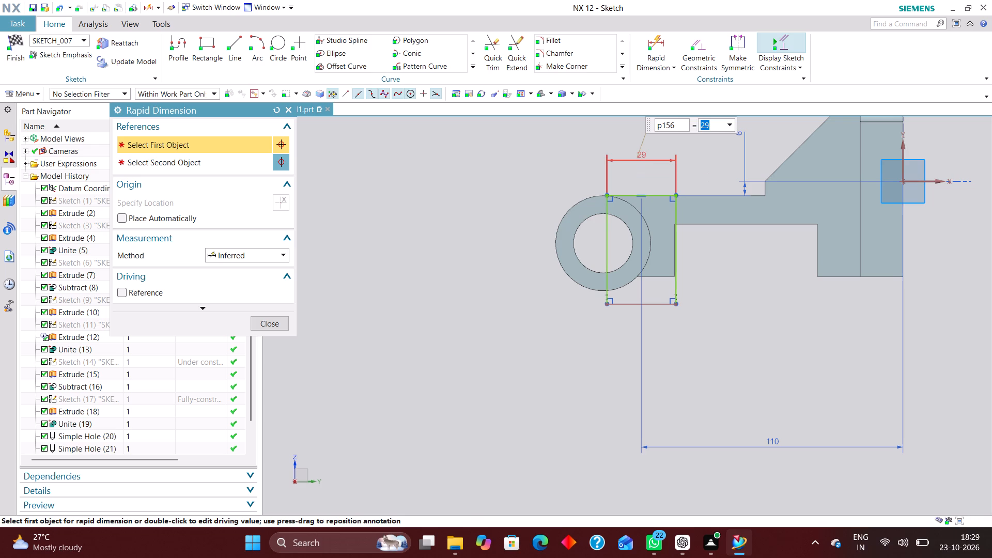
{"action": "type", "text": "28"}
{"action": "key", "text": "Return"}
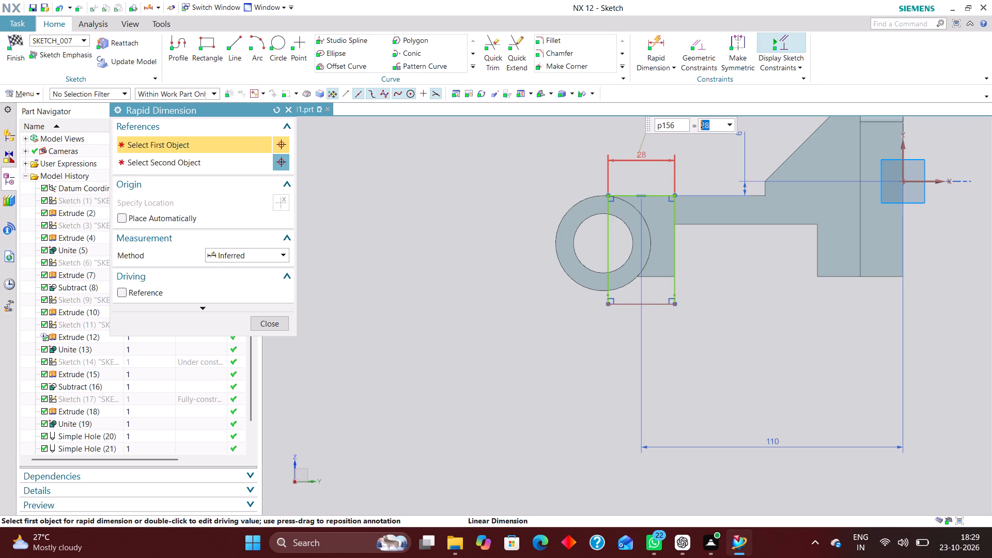
Raise the rectangle's lower edge level with the bottom of the round boss, making the rectangle about 40 mm high.
{"action": "scroll", "coordinate": [650, 307], "scroll_direction": "up", "scroll_amount": 5}
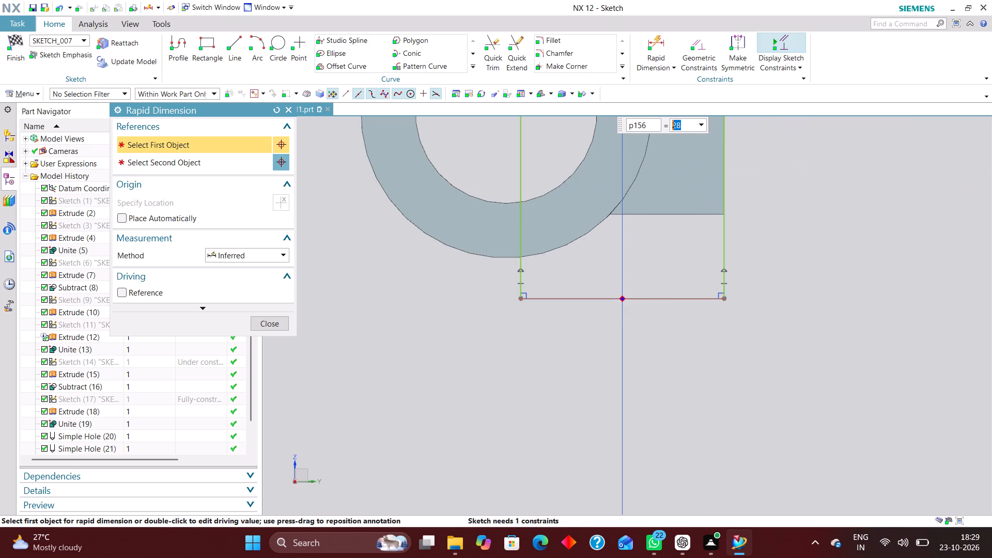
{"action": "left_click_drag", "start_coordinate": [623, 299], "coordinate": [618, 259]}
{"action": "left_click", "coordinate": [275, 318]}
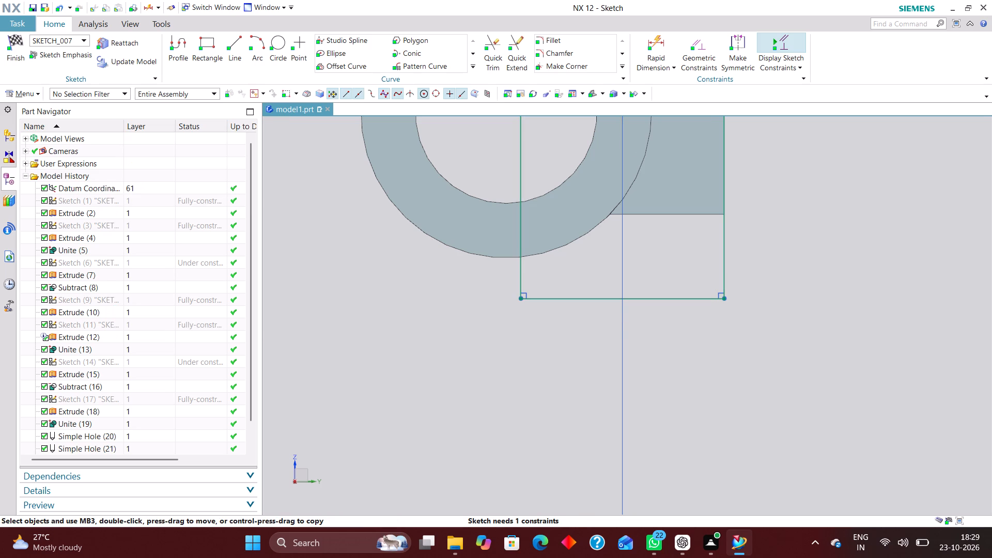
{"action": "left_click_drag", "start_coordinate": [622, 300], "coordinate": [616, 261]}
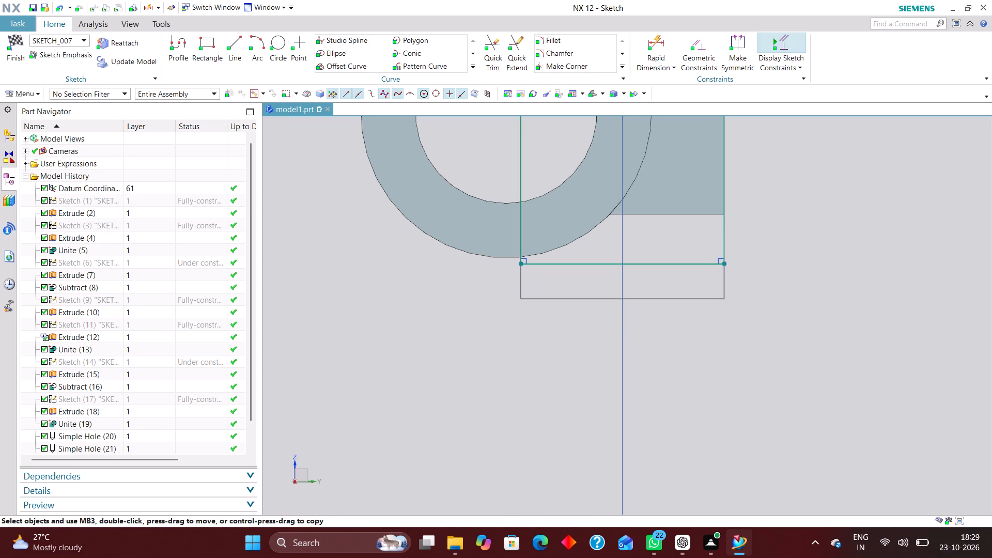
{"action": "left_click_drag", "start_coordinate": [616, 261], "coordinate": [616, 260]}
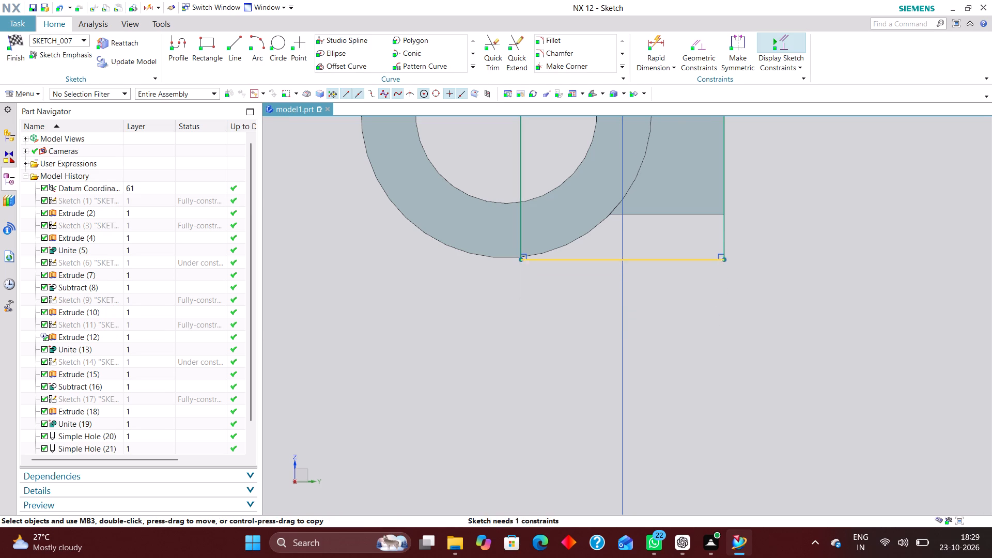
{"action": "scroll", "coordinate": [524, 265], "scroll_direction": "up", "scroll_amount": 6}
{"action": "scroll", "coordinate": [501, 273], "scroll_direction": "down", "scroll_amount": 5}
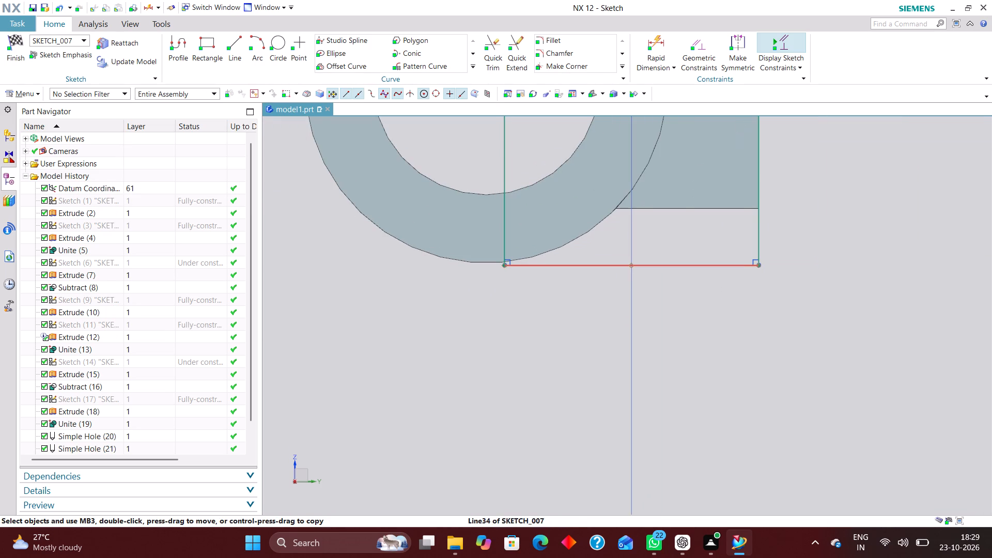
{"action": "left_click", "coordinate": [633, 267]}
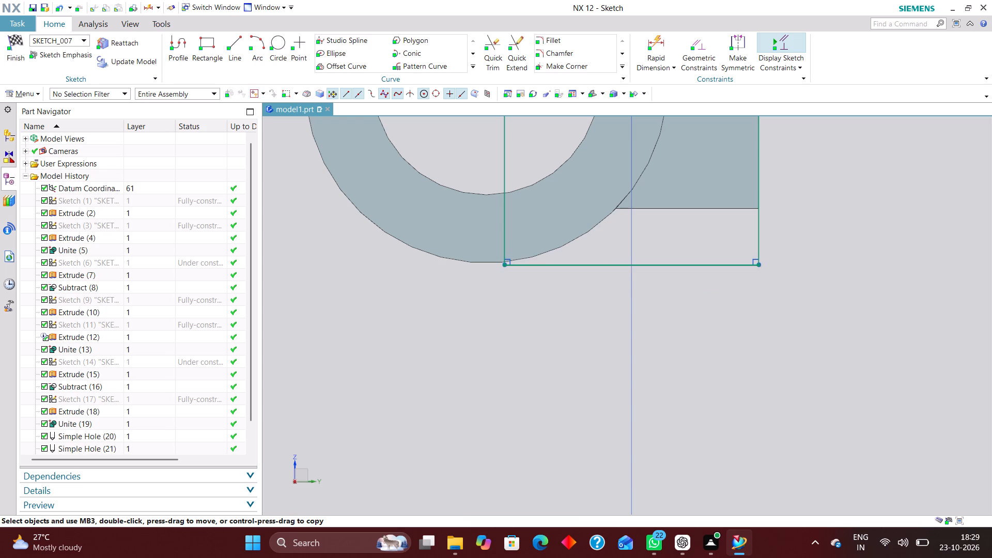
{"action": "scroll", "coordinate": [566, 352], "scroll_direction": "down", "scroll_amount": 6}
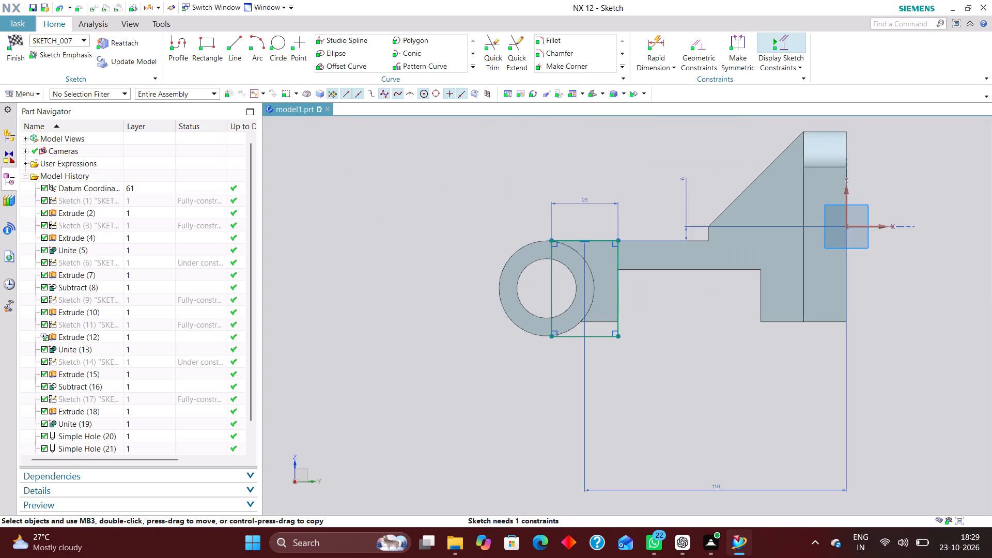
Delete the width dimension on the rectangle's upper edge.
{"action": "right_click_drag", "start_coordinate": [588, 203], "coordinate": [559, 203]}
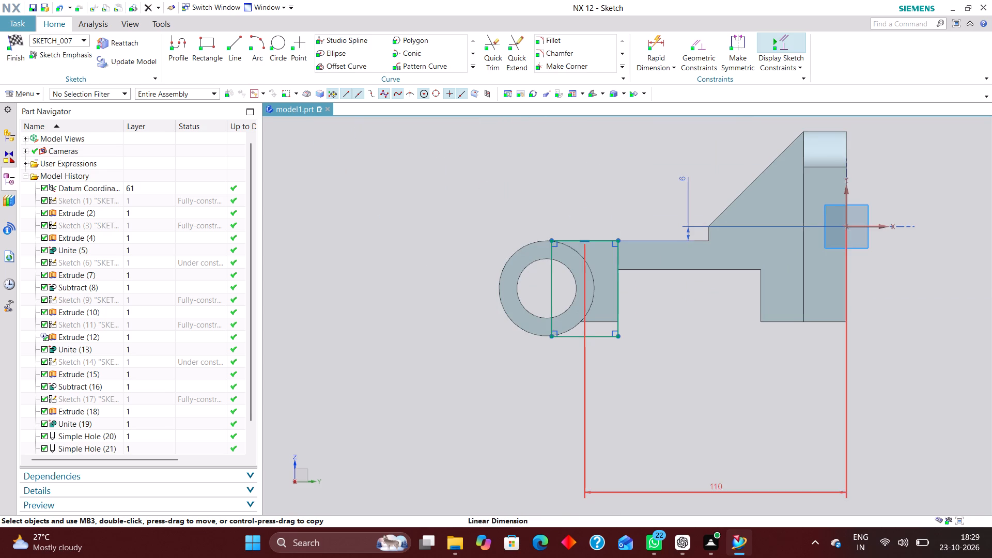
Set the rectangle's distance from the vertical sketch axis to 111 mm and check its fit against the boss and arm.
{"action": "double_click", "coordinate": [729, 491]}
{"action": "type", "text": "11"}
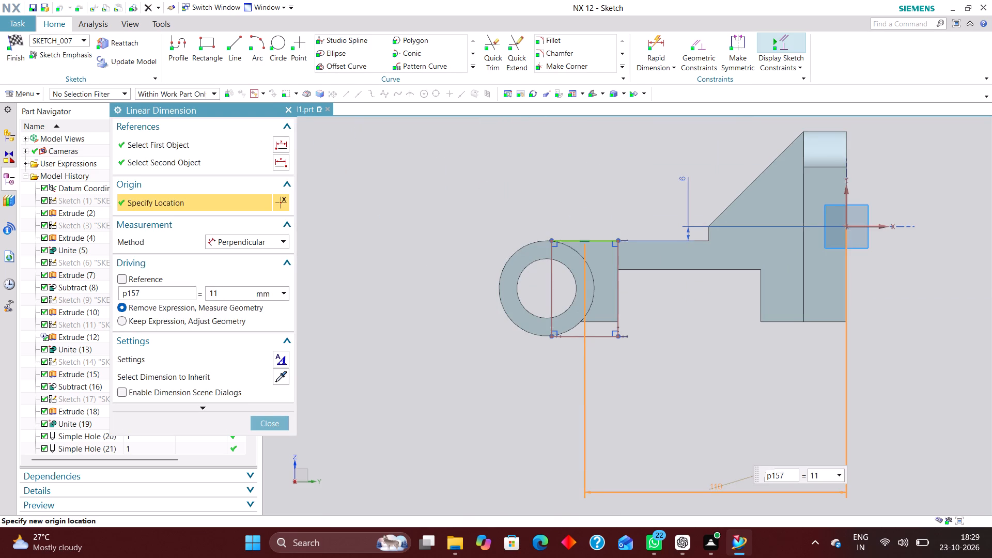
{"action": "key", "text": "1"}
{"action": "key", "text": "Return"}
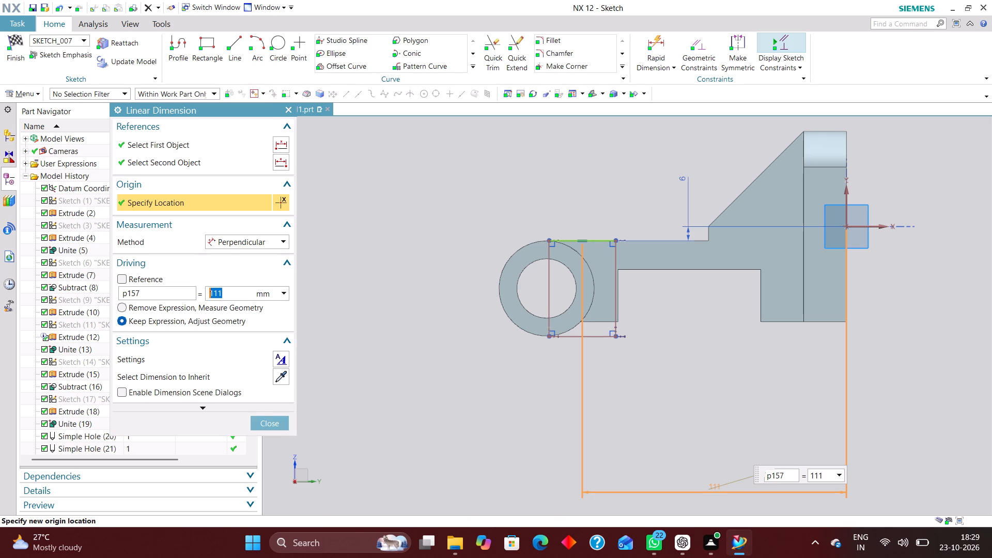
{"action": "scroll", "coordinate": [544, 238], "scroll_direction": "up", "scroll_amount": 7}
{"action": "scroll", "coordinate": [569, 218], "scroll_direction": "down", "scroll_amount": 6}
{"action": "scroll", "coordinate": [575, 310], "scroll_direction": "up", "scroll_amount": 5}
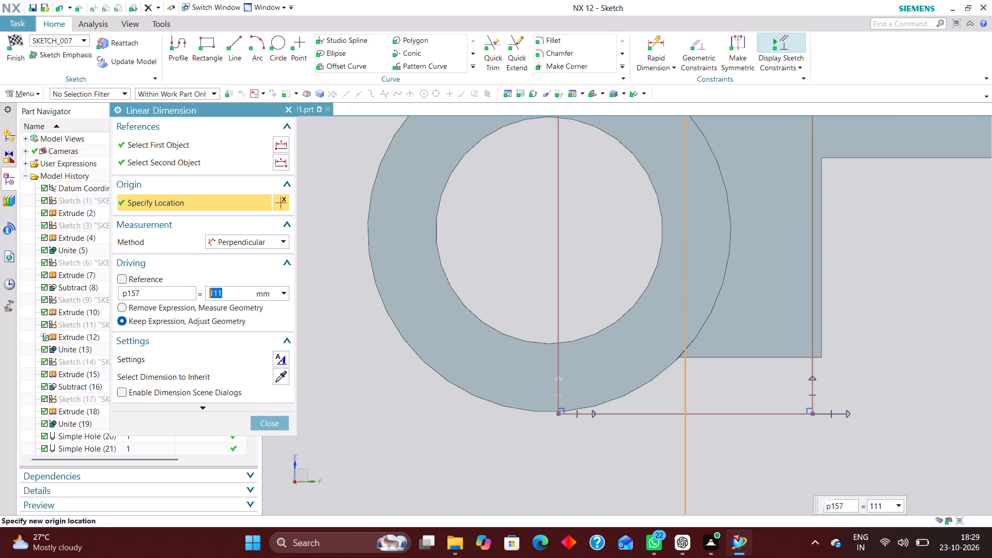
{"action": "scroll", "coordinate": [548, 376], "scroll_direction": "down", "scroll_amount": 1}
{"action": "scroll", "coordinate": [680, 405], "scroll_direction": "up", "scroll_amount": 3}
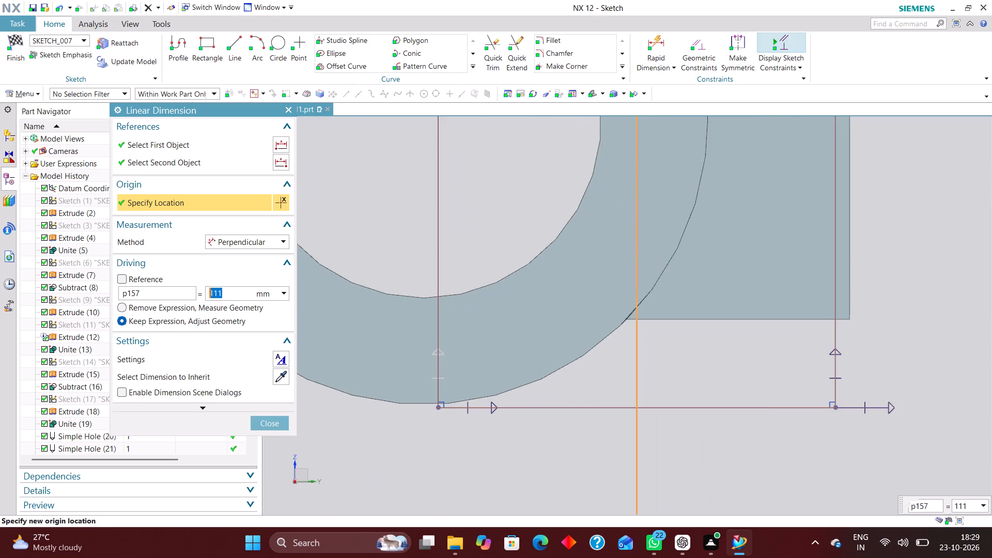
{"action": "scroll", "coordinate": [498, 391], "scroll_direction": "down", "scroll_amount": 3}
{"action": "scroll", "coordinate": [662, 379], "scroll_direction": "down", "scroll_amount": 4}
{"action": "scroll", "coordinate": [669, 373], "scroll_direction": "up", "scroll_amount": 5}
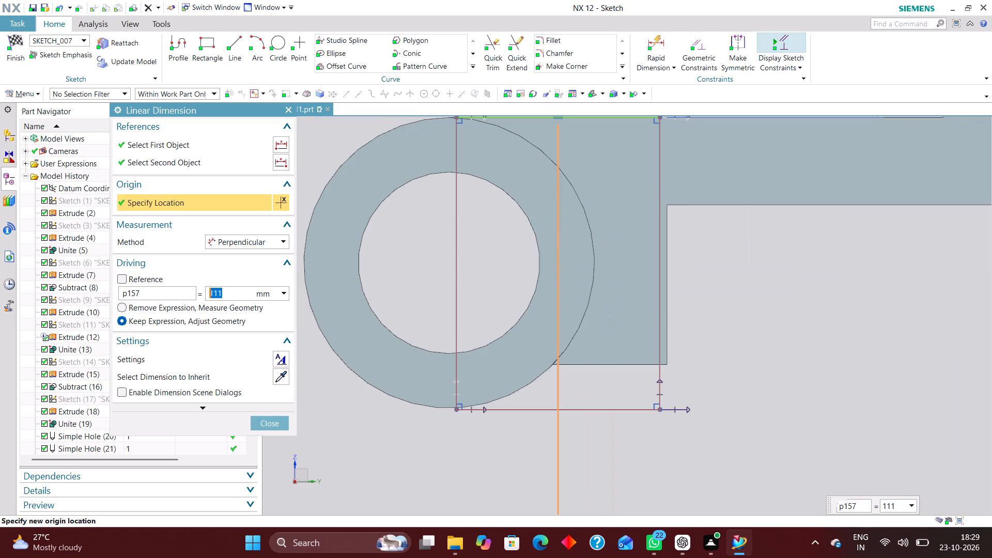
{"action": "left_click", "coordinate": [269, 417]}
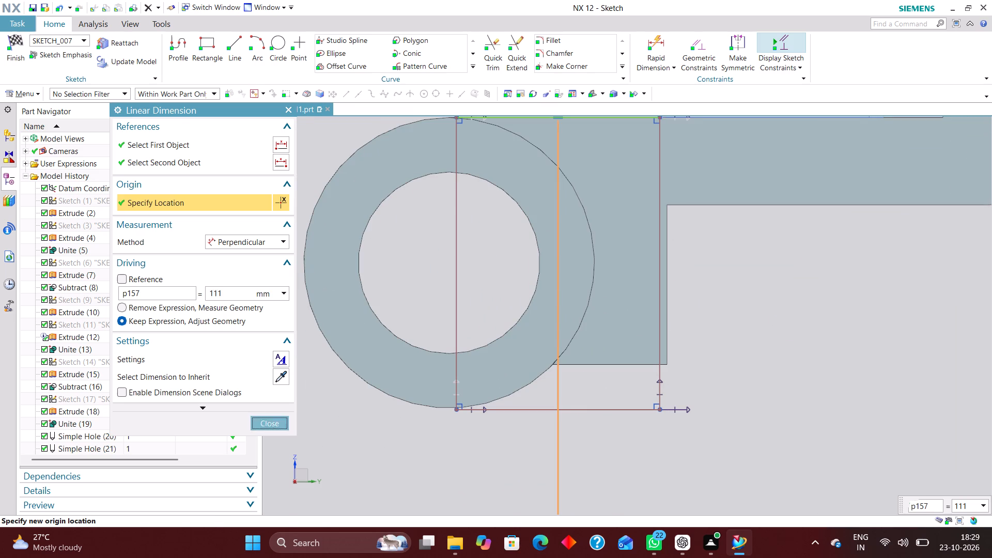
Dimension the rectangle's vertical side nearest the arm to a height of 40 mm.
{"action": "left_click", "coordinate": [647, 47]}
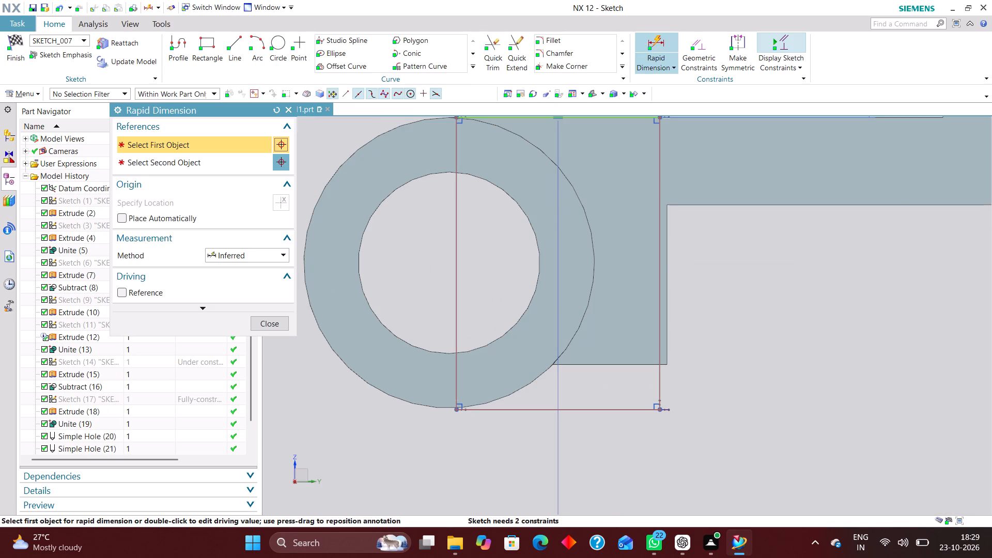
{"action": "left_click", "coordinate": [662, 393]}
{"action": "left_click", "coordinate": [718, 291]}
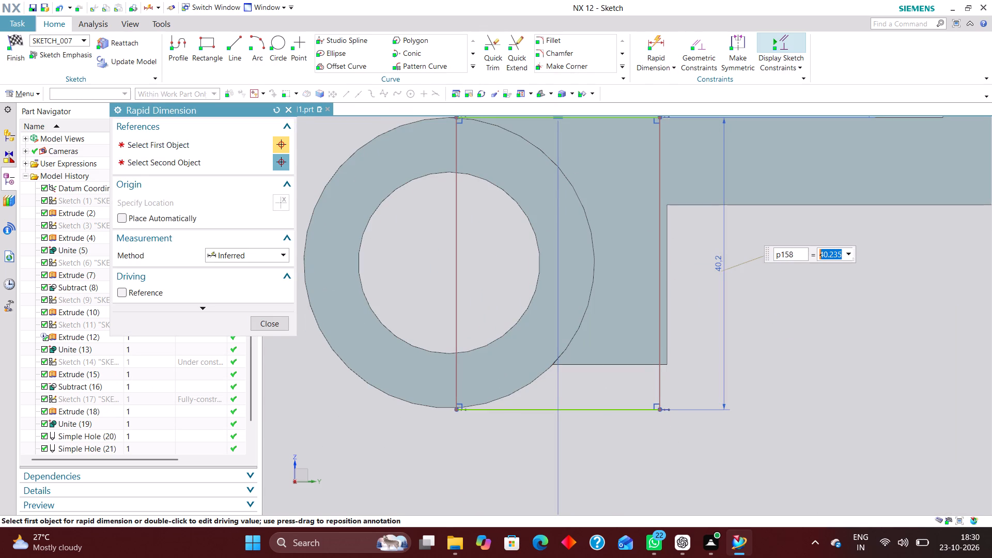
{"action": "type", "text": "40"}
{"action": "key", "text": "Return"}
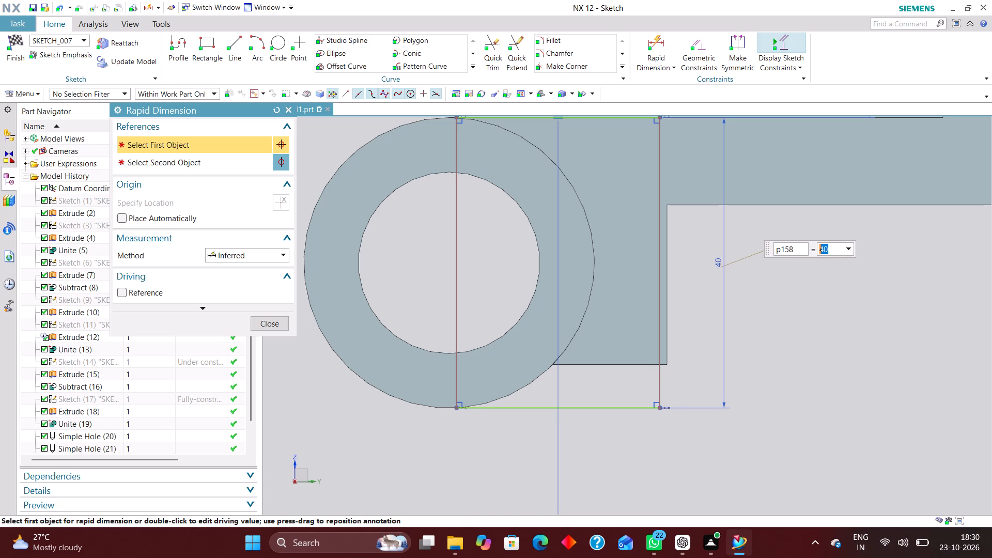
Dimension the rectangle's lower edge to a width of 30 mm.
{"action": "scroll", "coordinate": [488, 444], "scroll_direction": "down", "scroll_amount": 1}
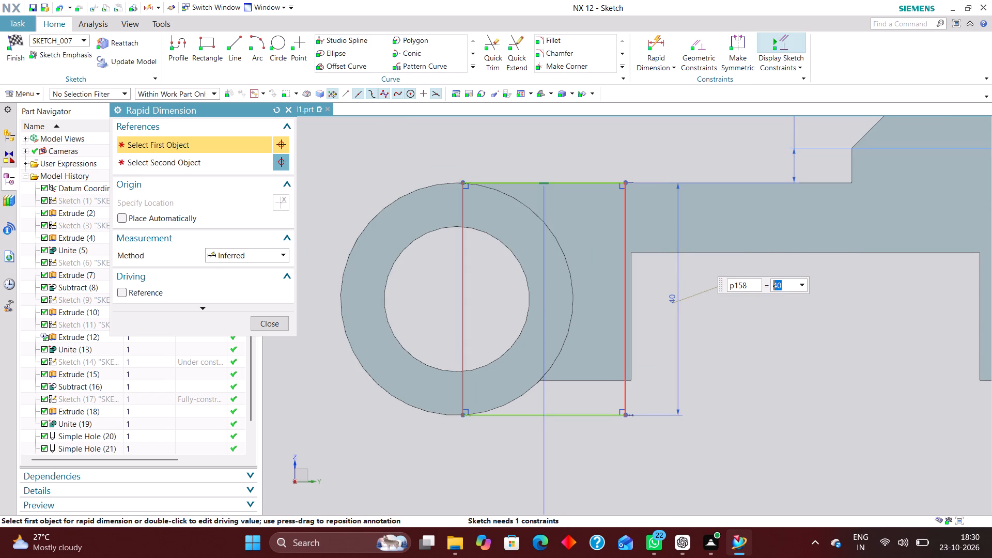
{"action": "left_click", "coordinate": [589, 417]}
{"action": "left_click", "coordinate": [571, 470]}
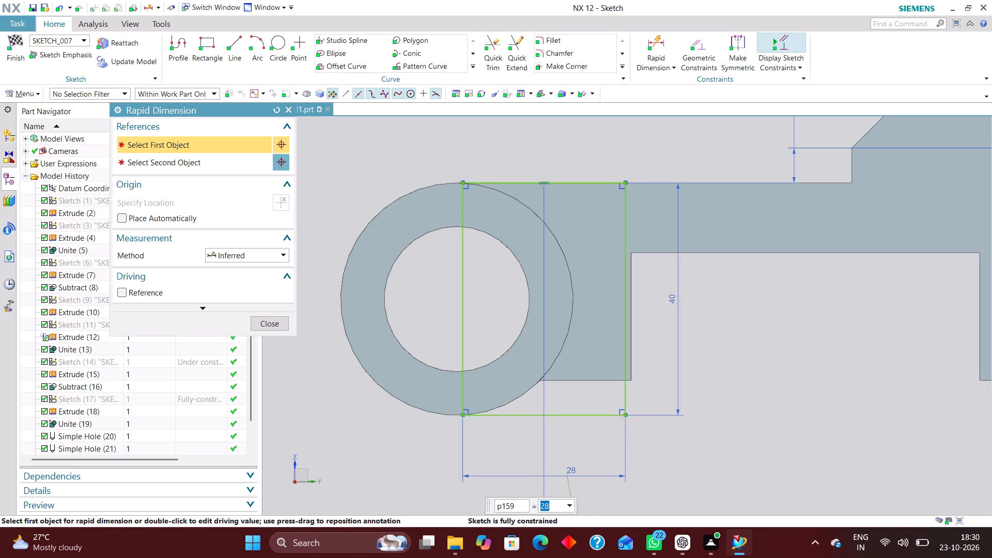
{"action": "type", "text": "30"}
{"action": "key", "text": "Return"}
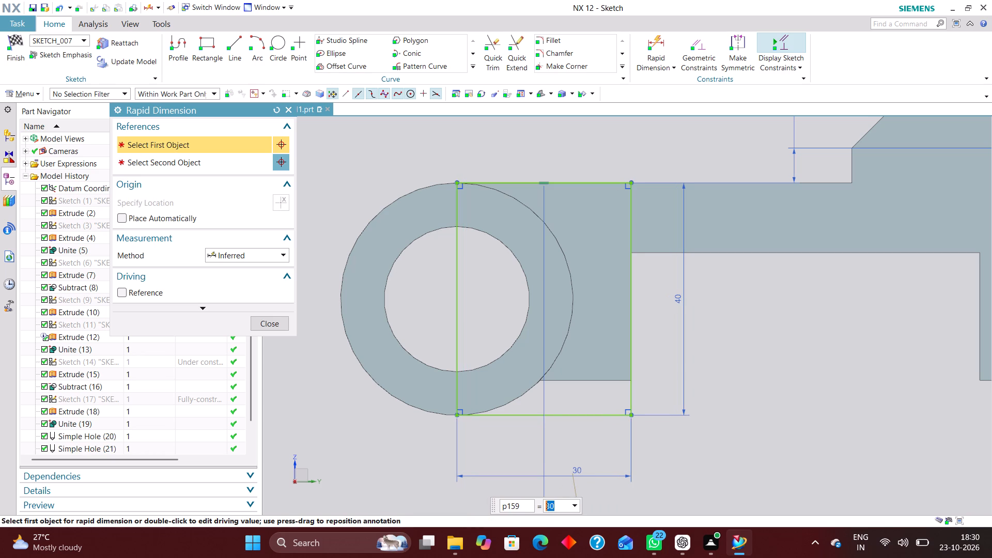
{"action": "scroll", "coordinate": [523, 348], "scroll_direction": "down", "scroll_amount": 1}
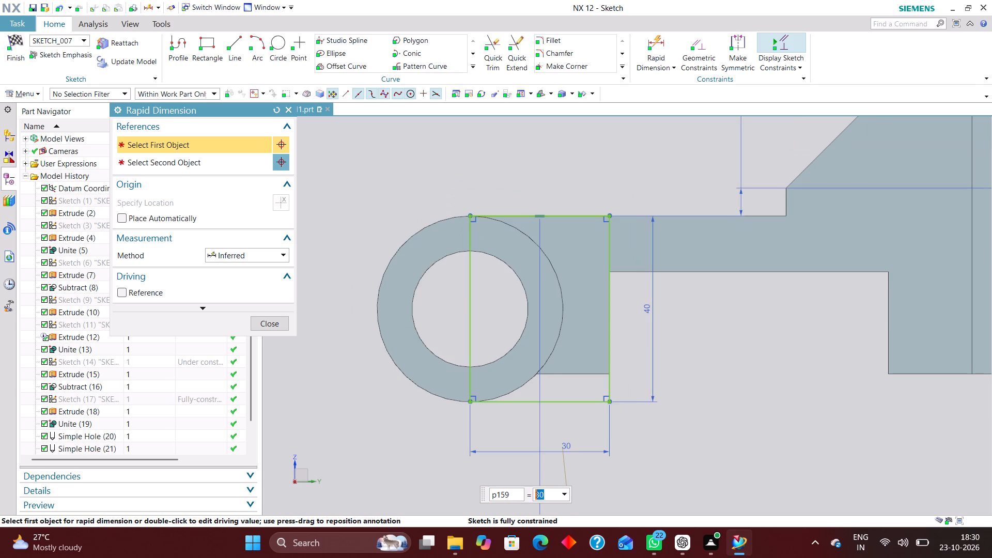
{"action": "left_click", "coordinate": [264, 324]}
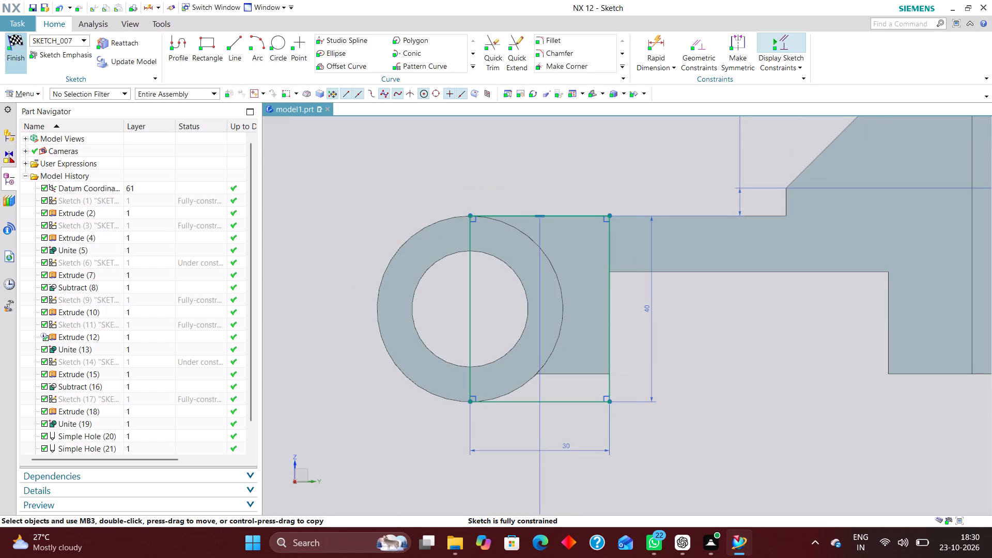
Finish the 30 × 40 mm rectangle sketch and return to the part model.
{"action": "left_click", "coordinate": [6, 37]}
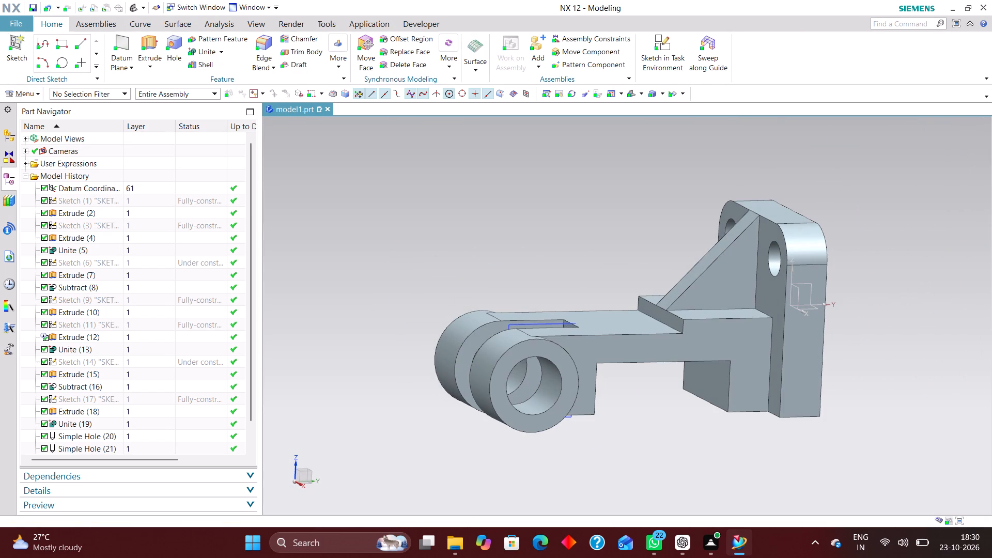
Reorder the new rectangle sketch in the model history so it sits directly after Unite (13).
{"action": "scroll", "coordinate": [99, 400], "scroll_direction": "down", "scroll_amount": 6}
{"action": "left_click", "coordinate": [106, 434]}
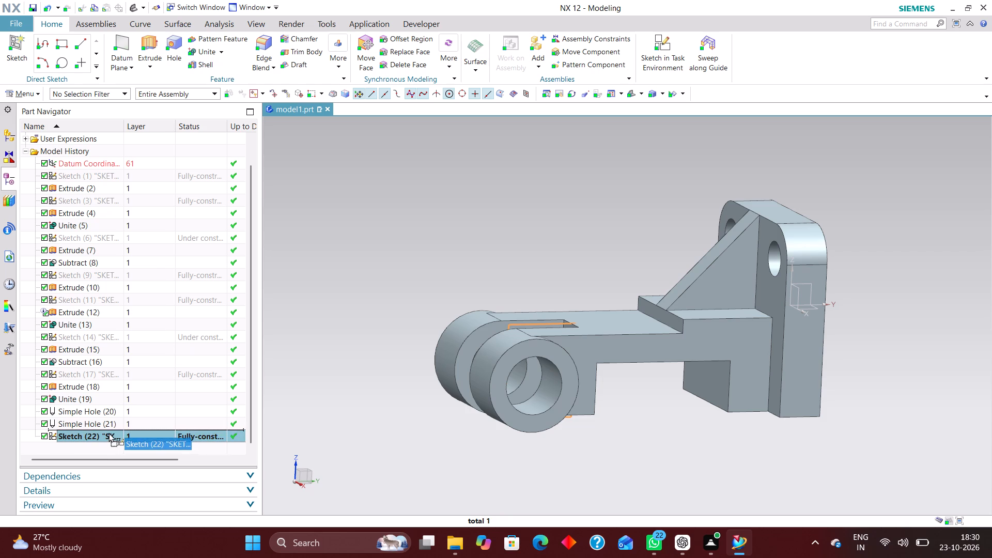
{"action": "left_click", "coordinate": [147, 438]}
{"action": "left_click", "coordinate": [100, 376]}
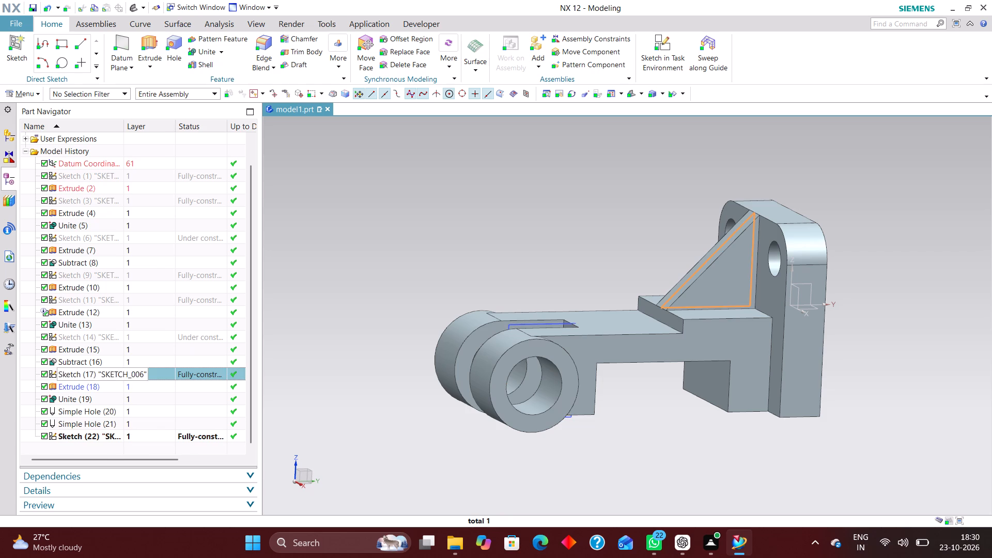
{"action": "left_click", "coordinate": [110, 297]}
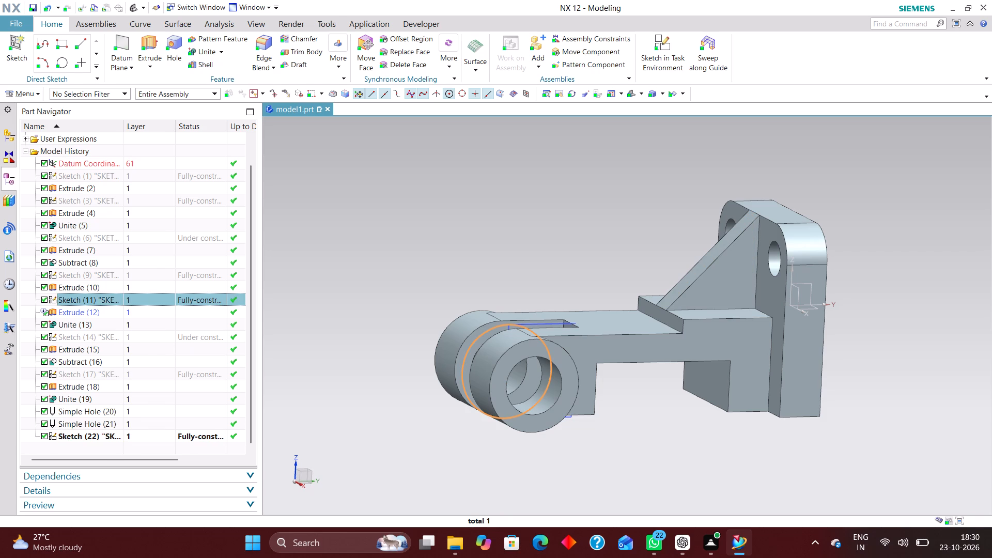
{"action": "left_click", "coordinate": [97, 326]}
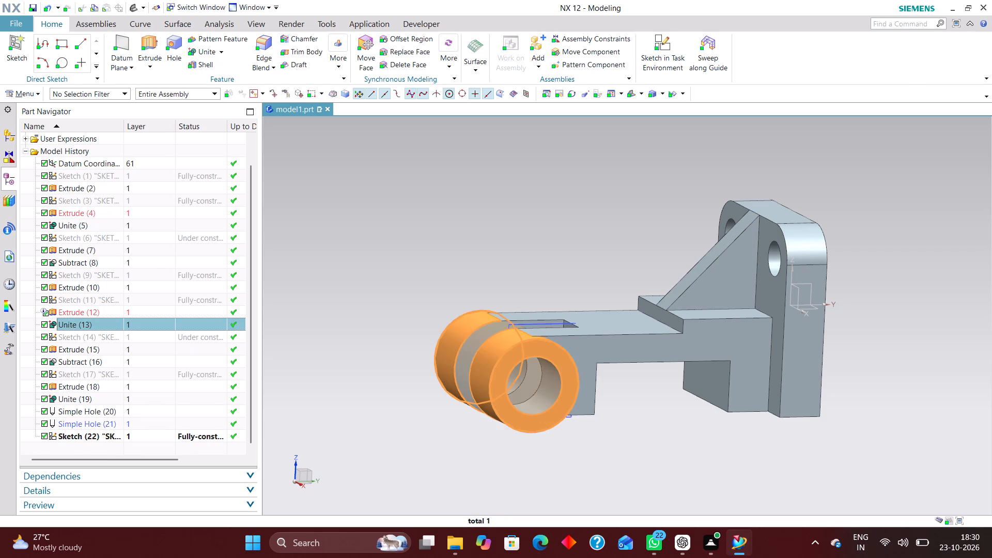
{"action": "left_click", "coordinate": [121, 435]}
{"action": "left_click_drag", "start_coordinate": [136, 435], "coordinate": [131, 364], "text": "ctrl"}
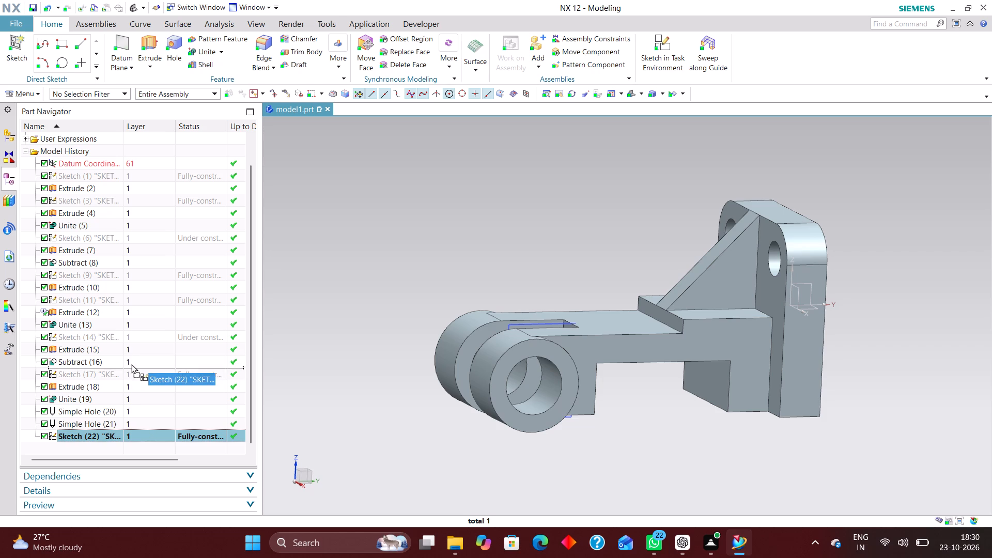
{"action": "left_click_drag", "start_coordinate": [131, 364], "coordinate": [118, 335], "text": "ctrl"}
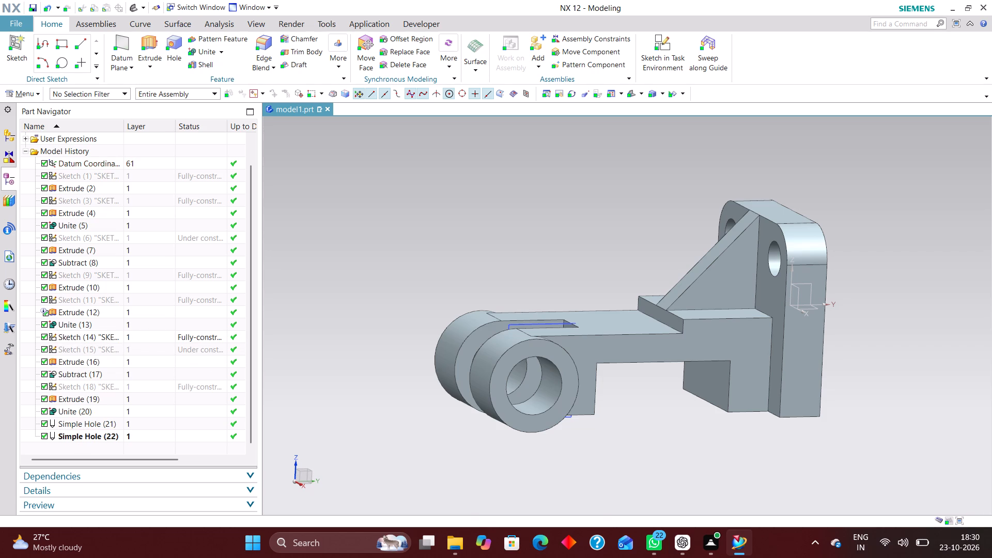
Examine the moved sketch and its neighbouring boss extrusion, Unite and slot sketch features in the model history.
{"action": "left_click", "coordinate": [120, 336]}
{"action": "left_click", "coordinate": [117, 350]}
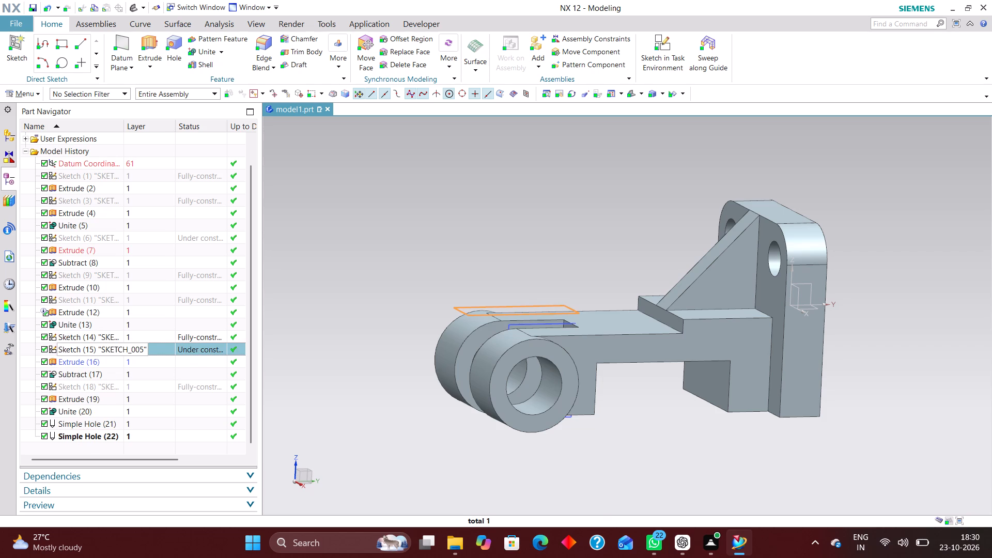
{"action": "left_click", "coordinate": [112, 334]}
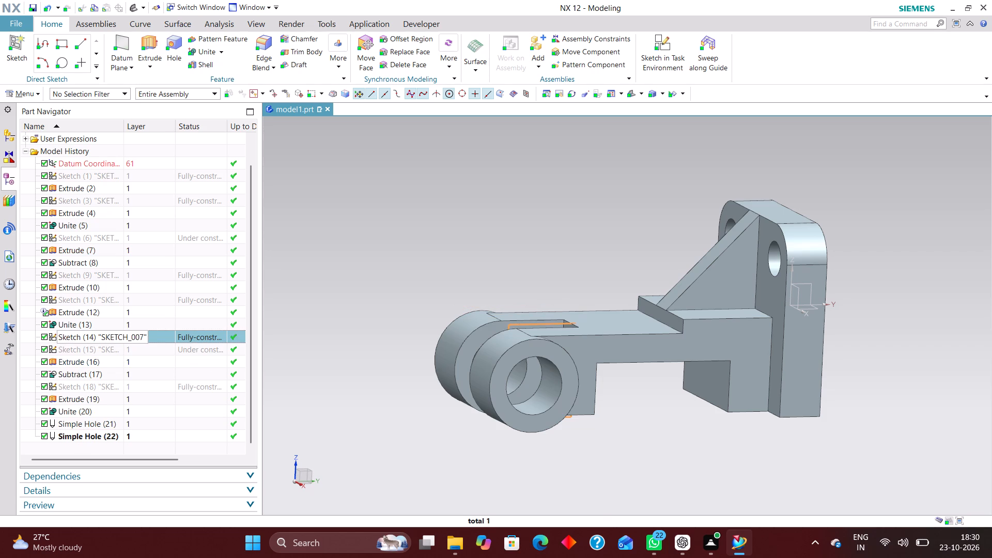
{"action": "left_click", "coordinate": [110, 349]}
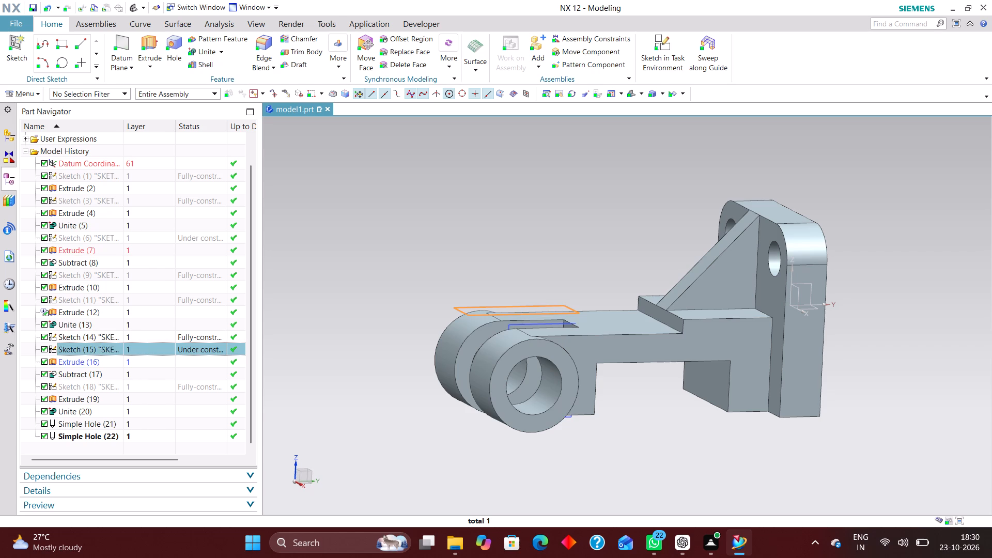
{"action": "left_click", "coordinate": [117, 336]}
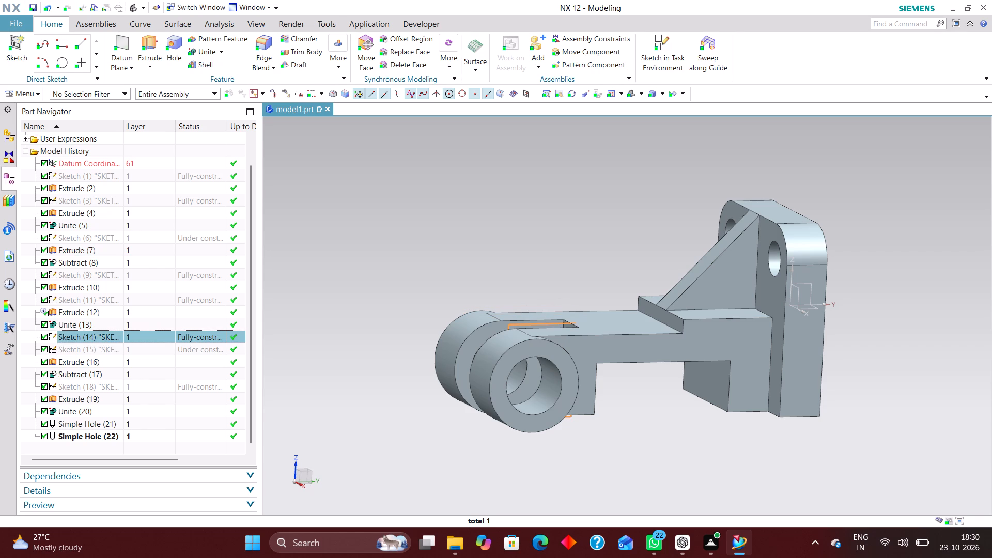
{"action": "left_click", "coordinate": [99, 324]}
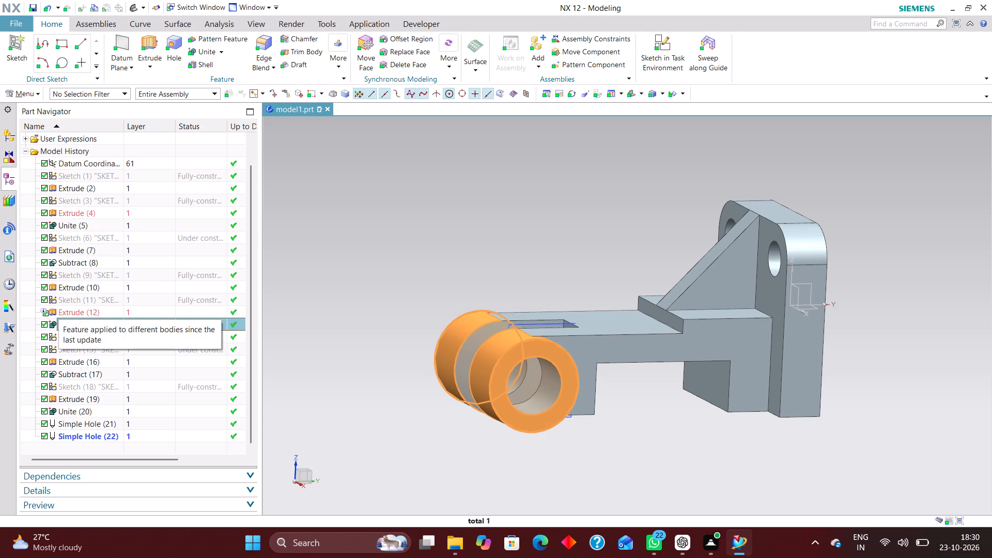
{"action": "left_click", "coordinate": [110, 309]}
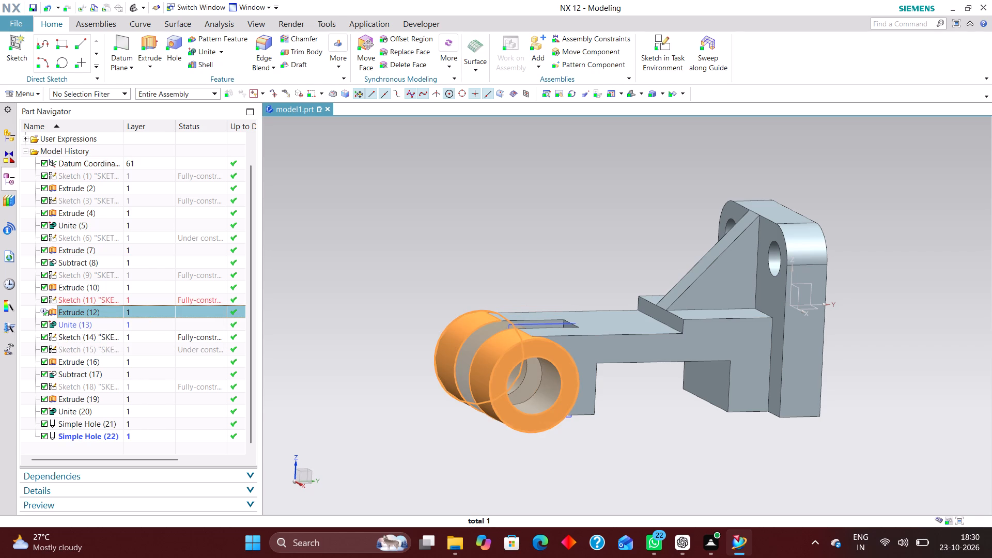
{"action": "left_click", "coordinate": [110, 297]}
{"action": "left_click", "coordinate": [106, 312]}
{"action": "left_click", "coordinate": [106, 326]}
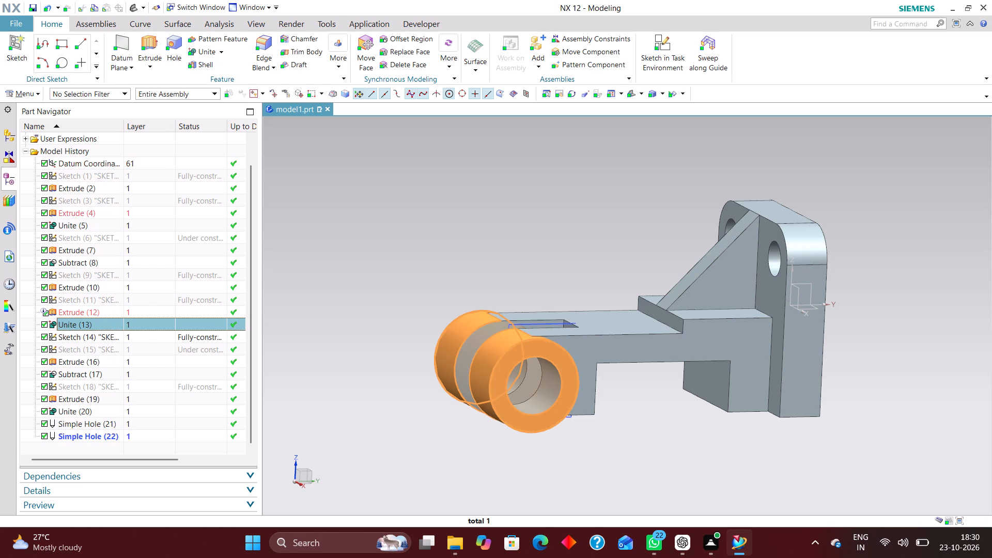
Extrude the rectangle sketch from -40 mm to -18 mm with Boolean set to None.
{"action": "left_click", "coordinate": [106, 338]}
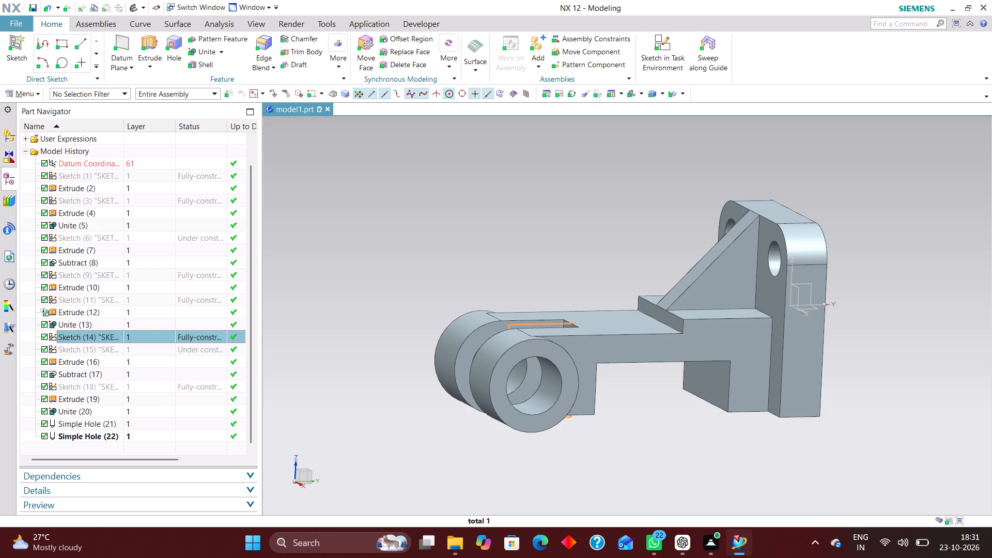
{"action": "left_click", "coordinate": [140, 41]}
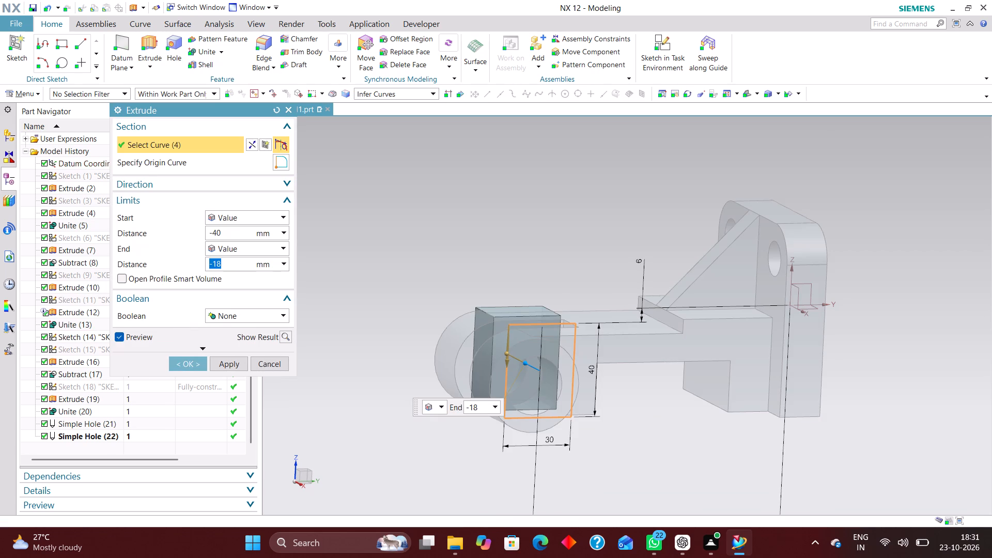
{"action": "right_click_drag", "start_coordinate": [724, 425], "coordinate": [625, 429]}
{"action": "scroll", "coordinate": [535, 432], "scroll_direction": "up", "scroll_amount": 1}
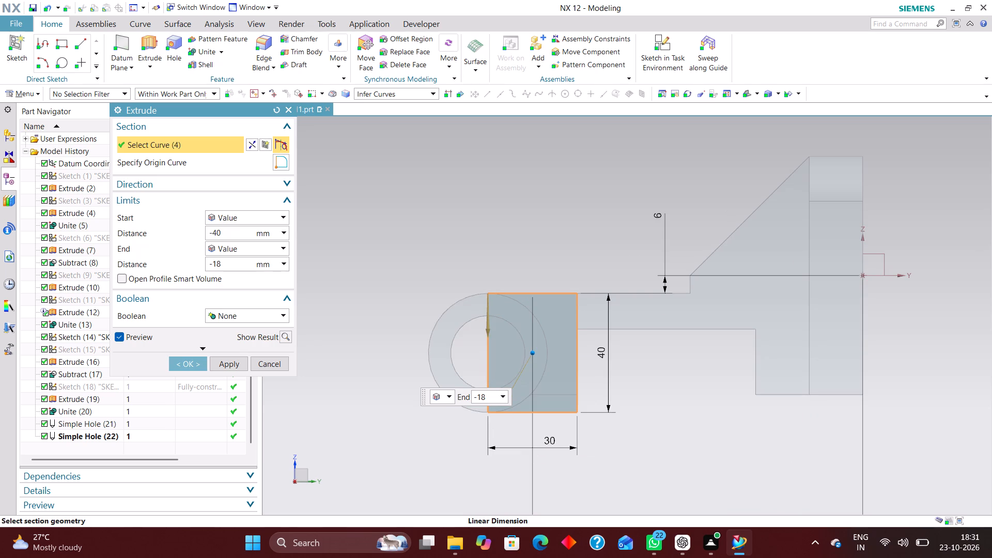
{"action": "left_click", "coordinate": [189, 359]}
Reopen the block extrusion at the fork end and set its end distance to 33 mm, level with the boss's outer face.
{"action": "middle_click_drag", "start_coordinate": [506, 218], "coordinate": [513, 224]}
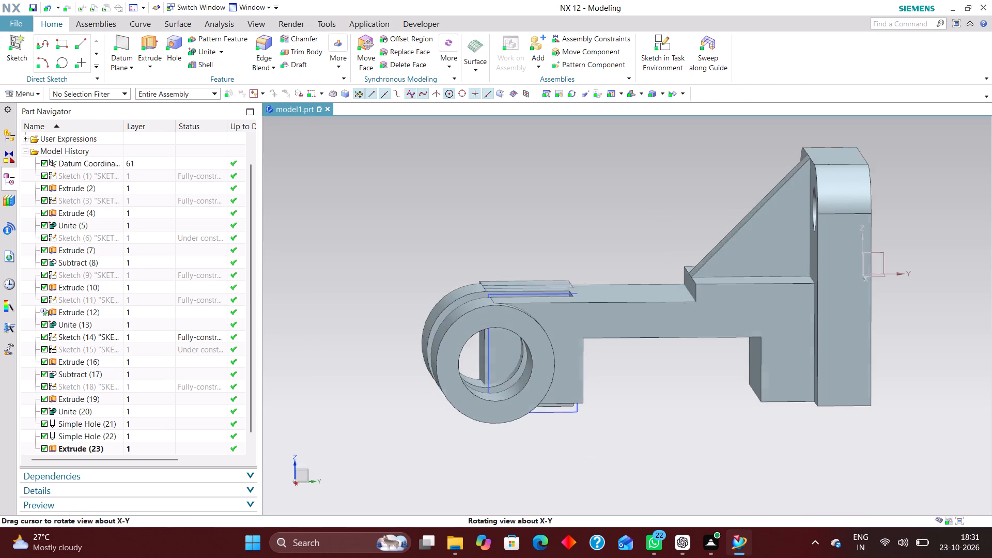
{"action": "middle_click_drag", "start_coordinate": [513, 224], "coordinate": [535, 312]}
{"action": "scroll", "coordinate": [536, 295], "scroll_direction": "up", "scroll_amount": 1}
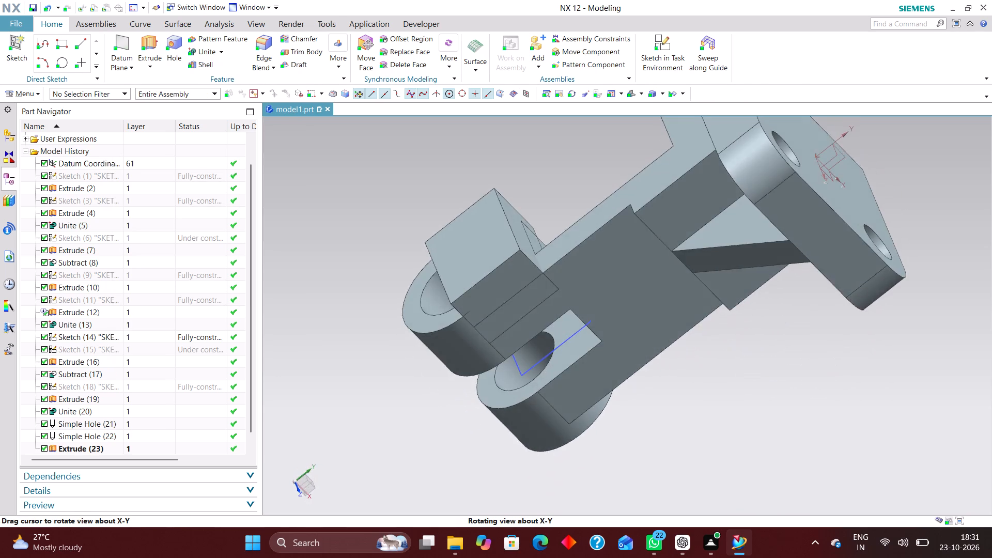
{"action": "middle_click_drag", "start_coordinate": [535, 312], "coordinate": [499, 172]}
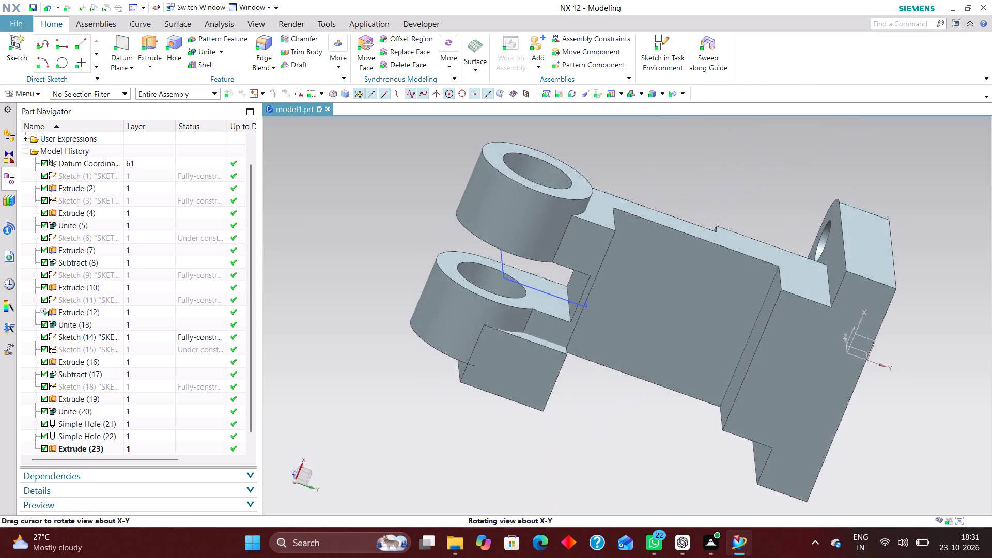
{"action": "middle_click_drag", "start_coordinate": [499, 172], "coordinate": [539, 262]}
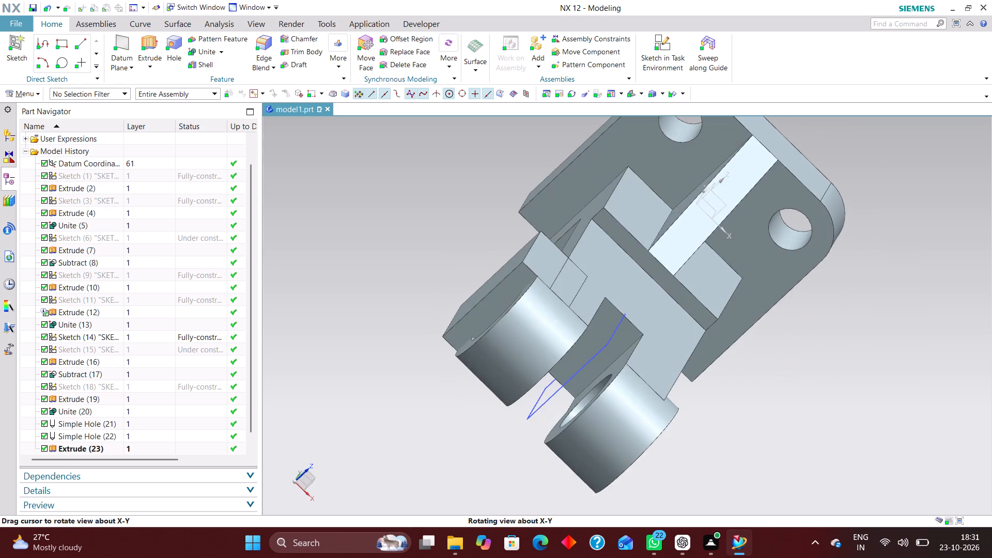
{"action": "middle_click_drag", "start_coordinate": [539, 262], "coordinate": [530, 260]}
{"action": "double_click", "coordinate": [505, 246]}
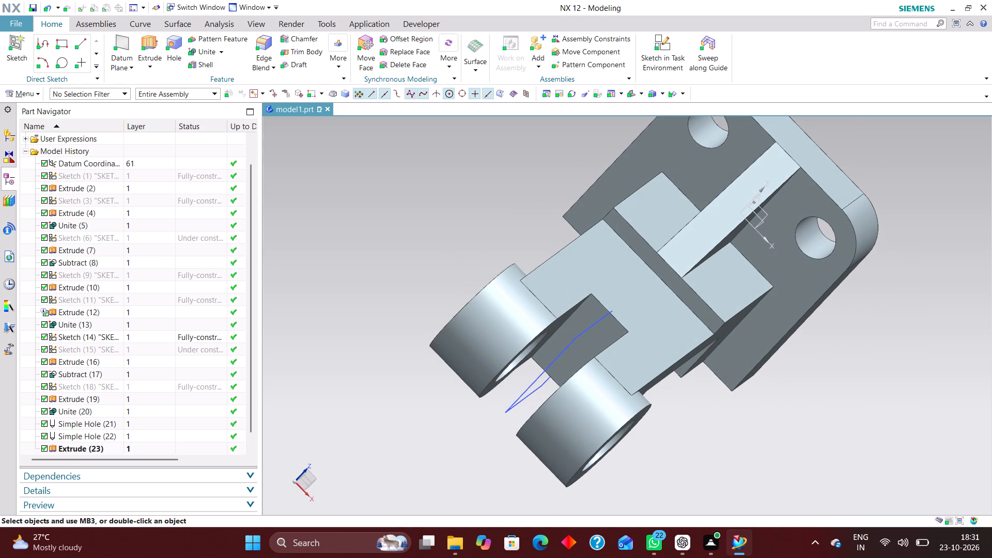
{"action": "scroll", "coordinate": [445, 197], "scroll_direction": "down", "scroll_amount": 3}
{"action": "right_click_drag", "start_coordinate": [648, 346], "coordinate": [606, 342]}
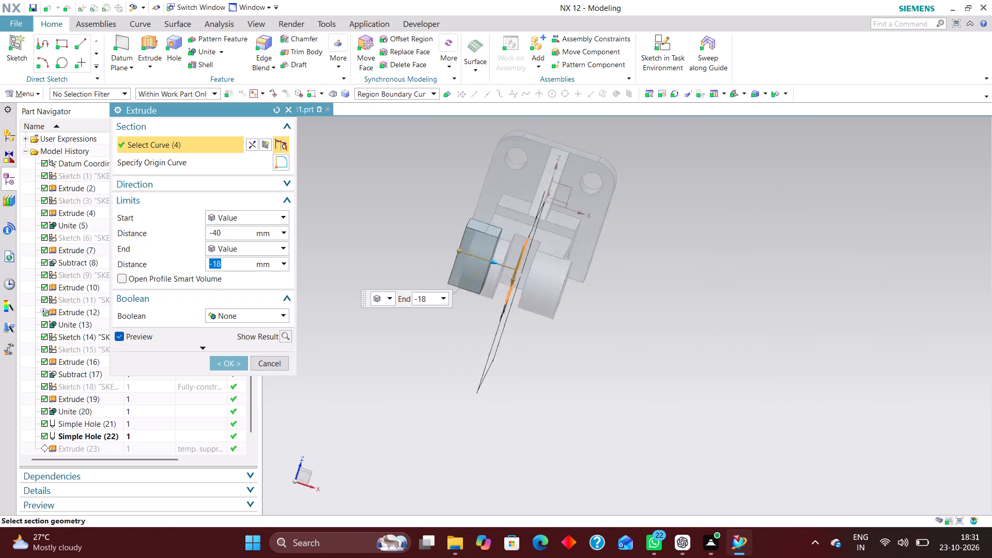
{"action": "left_click_drag", "start_coordinate": [493, 258], "coordinate": [575, 257]}
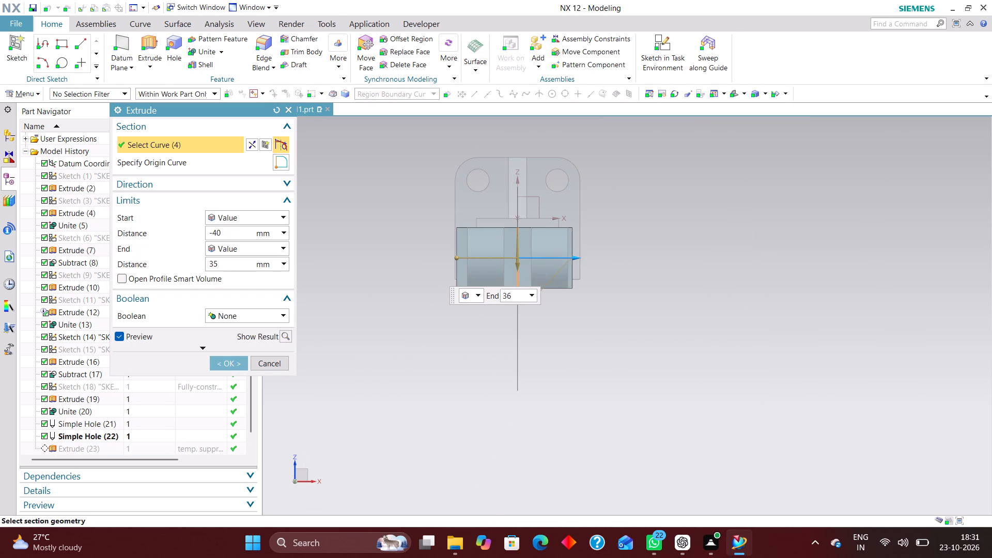
{"action": "left_click_drag", "start_coordinate": [575, 257], "coordinate": [576, 257]}
{"action": "middle_click_drag", "start_coordinate": [656, 279], "coordinate": [595, 290]}
{"action": "right_click_drag", "start_coordinate": [635, 297], "coordinate": [585, 301]}
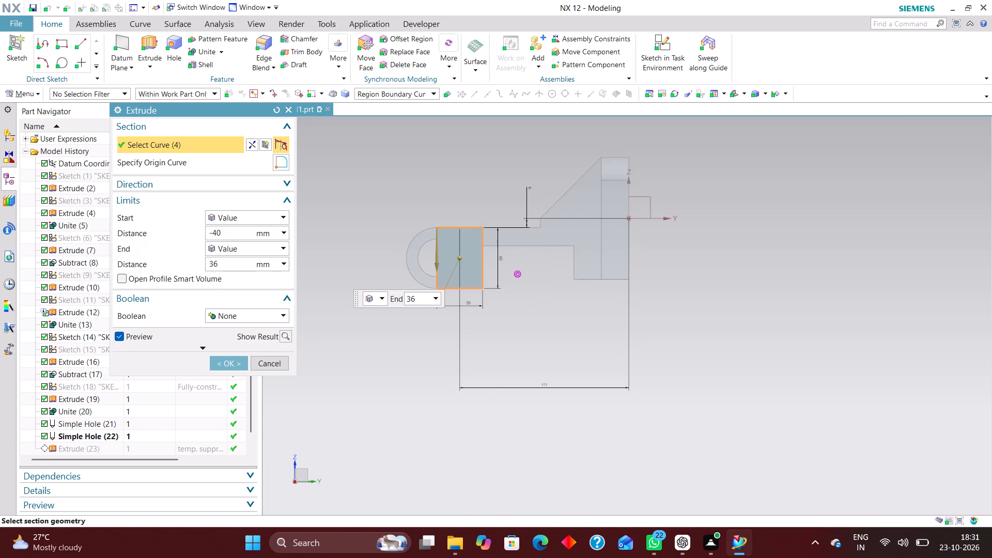
{"action": "scroll", "coordinate": [435, 256], "scroll_direction": "up", "scroll_amount": 6}
{"action": "scroll", "coordinate": [480, 307], "scroll_direction": "down", "scroll_amount": 4}
{"action": "middle_click_drag", "start_coordinate": [443, 392], "coordinate": [528, 392]}
{"action": "right_click_drag", "start_coordinate": [794, 382], "coordinate": [681, 381]}
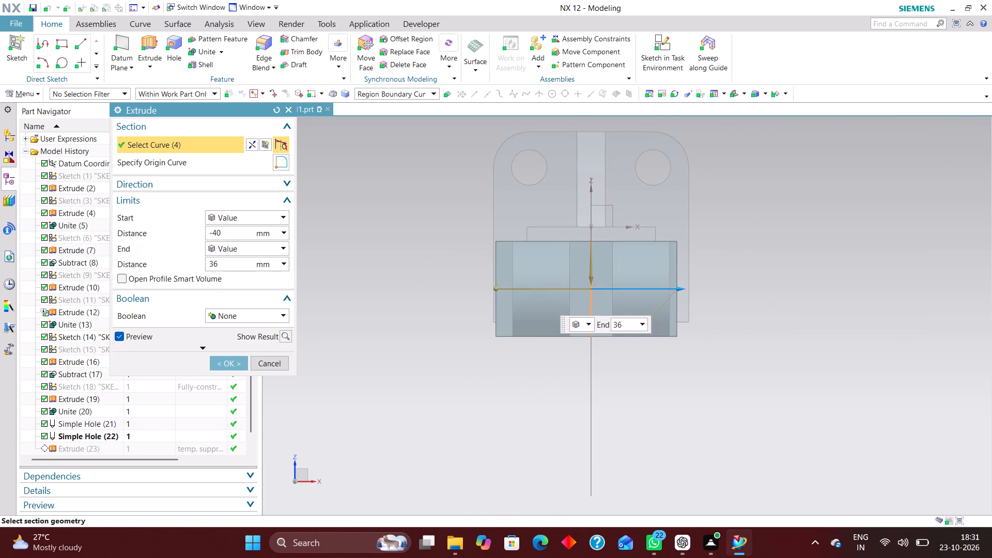
{"action": "scroll", "coordinate": [649, 305], "scroll_direction": "up", "scroll_amount": 5}
{"action": "left_click_drag", "start_coordinate": [716, 266], "coordinate": [705, 266]}
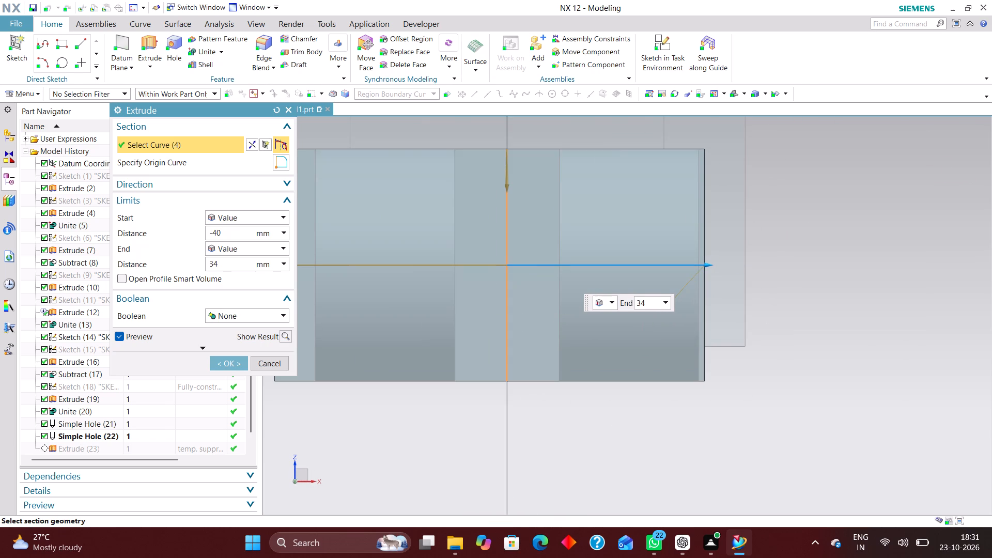
{"action": "left_click_drag", "start_coordinate": [705, 266], "coordinate": [697, 270]}
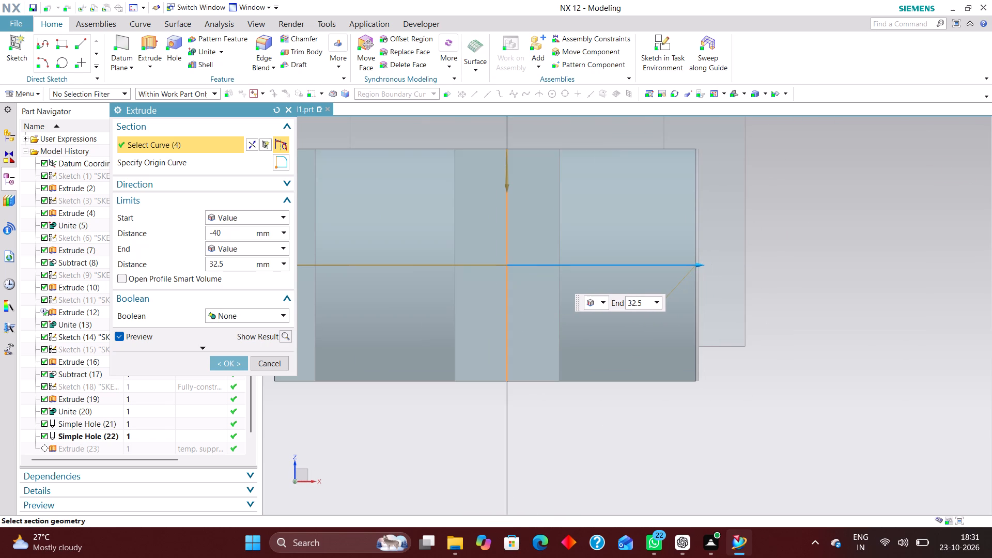
{"action": "left_click_drag", "start_coordinate": [697, 270], "coordinate": [699, 270]}
Set the block extrusion's start distance to -33 mm so it spans both bosses, and complete the edit.
{"action": "scroll", "coordinate": [780, 276], "scroll_direction": "down", "scroll_amount": 2}
{"action": "scroll", "coordinate": [455, 298], "scroll_direction": "up", "scroll_amount": 5}
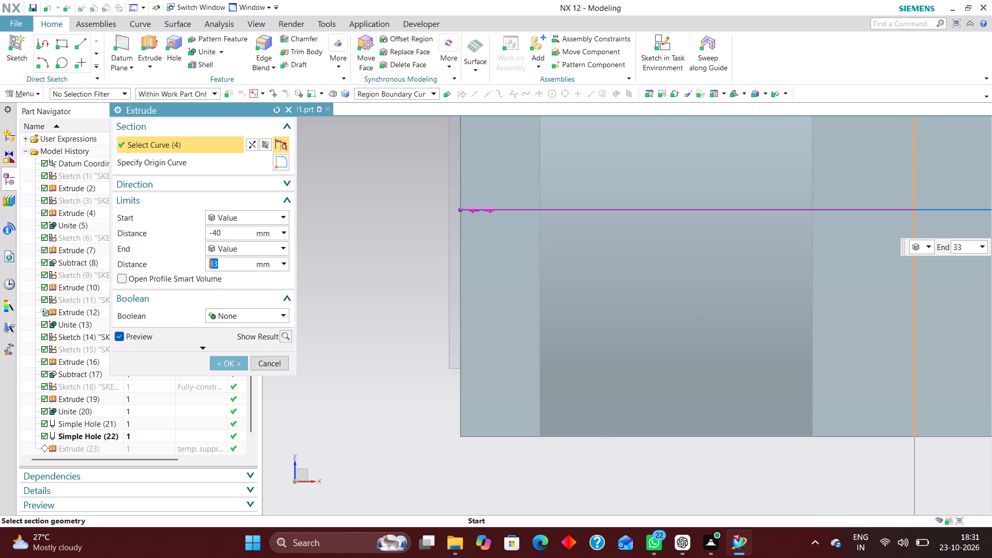
{"action": "left_click_drag", "start_coordinate": [459, 210], "coordinate": [519, 213]}
{"action": "scroll", "coordinate": [428, 304], "scroll_direction": "down", "scroll_amount": 6}
{"action": "scroll", "coordinate": [440, 268], "scroll_direction": "up", "scroll_amount": 5}
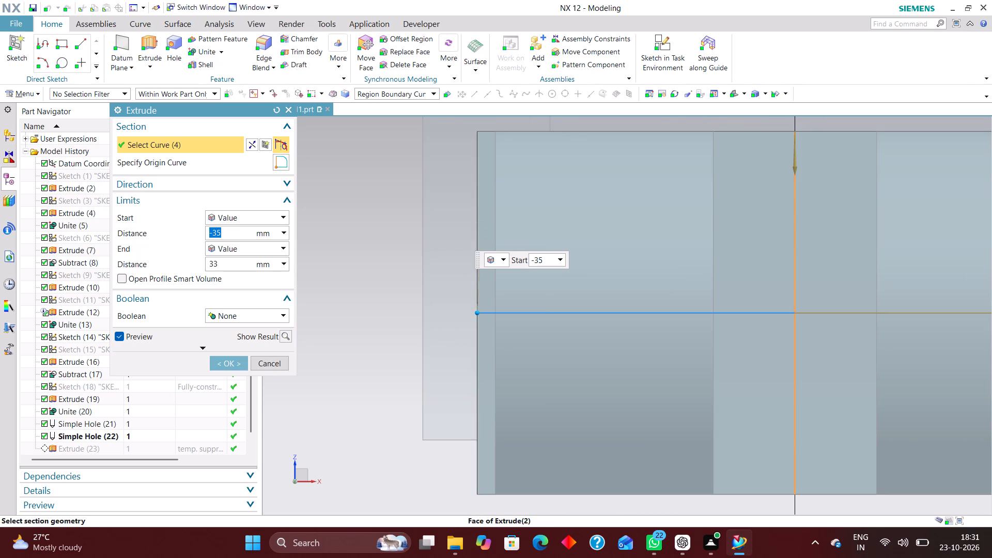
{"action": "left_click_drag", "start_coordinate": [478, 313], "coordinate": [494, 314]}
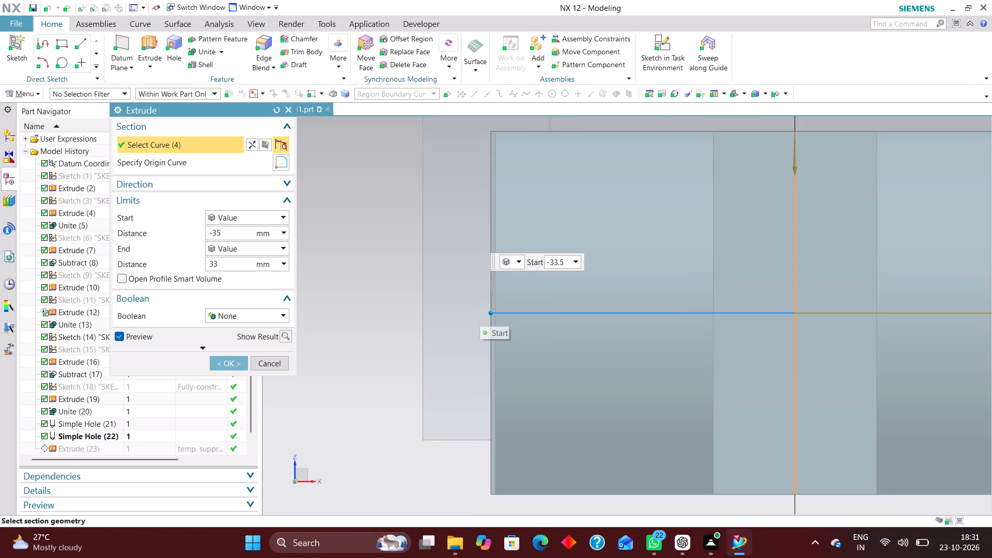
{"action": "left_click_drag", "start_coordinate": [494, 314], "coordinate": [496, 314]}
{"action": "scroll", "coordinate": [432, 301], "scroll_direction": "down", "scroll_amount": 3}
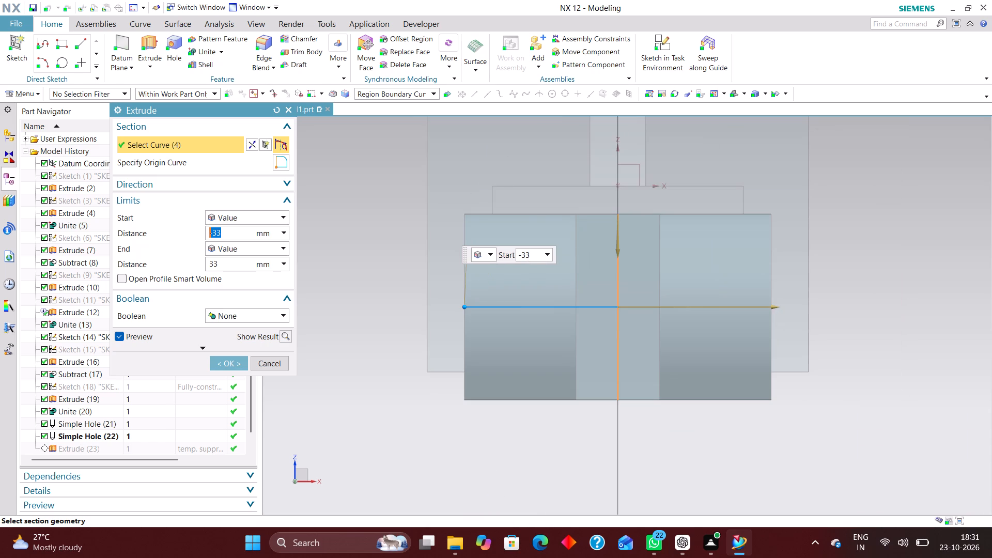
{"action": "left_click", "coordinate": [229, 366]}
{"action": "scroll", "coordinate": [597, 353], "scroll_direction": "down", "scroll_amount": 4}
{"action": "middle_click_drag", "start_coordinate": [719, 368], "coordinate": [700, 385]}
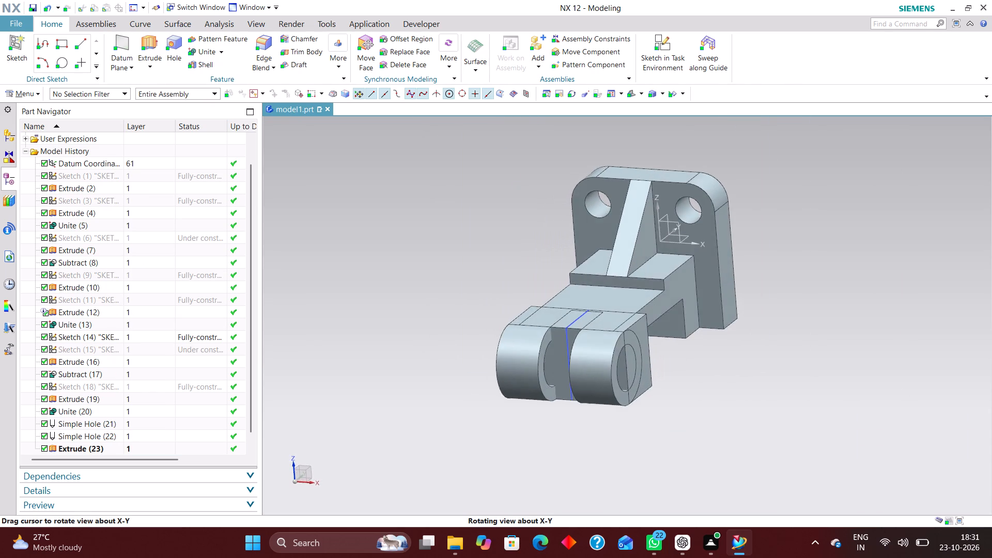
{"action": "middle_click_drag", "start_coordinate": [700, 385], "coordinate": [699, 396]}
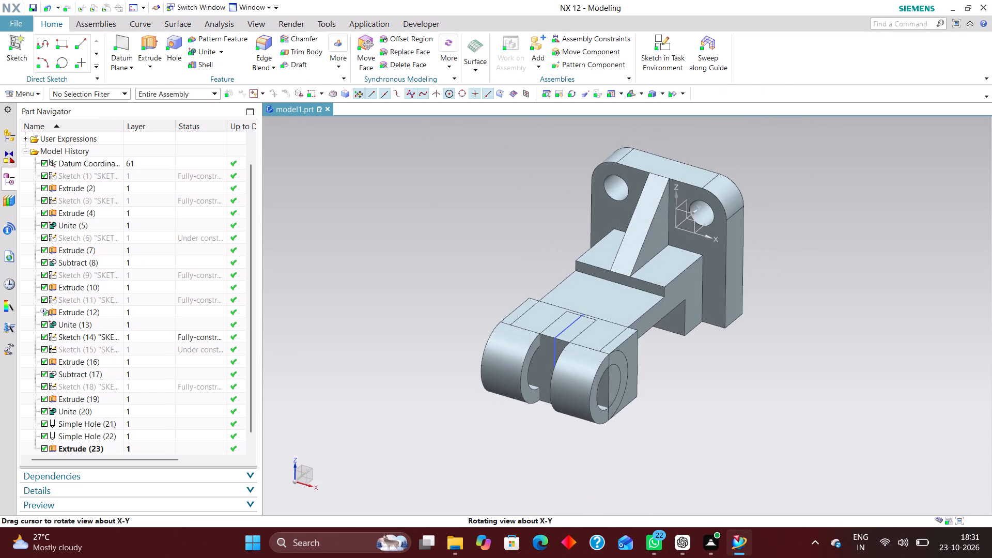
{"action": "middle_click_drag", "start_coordinate": [699, 396], "coordinate": [704, 401]}
{"action": "scroll", "coordinate": [570, 344], "scroll_direction": "up", "scroll_amount": 4}
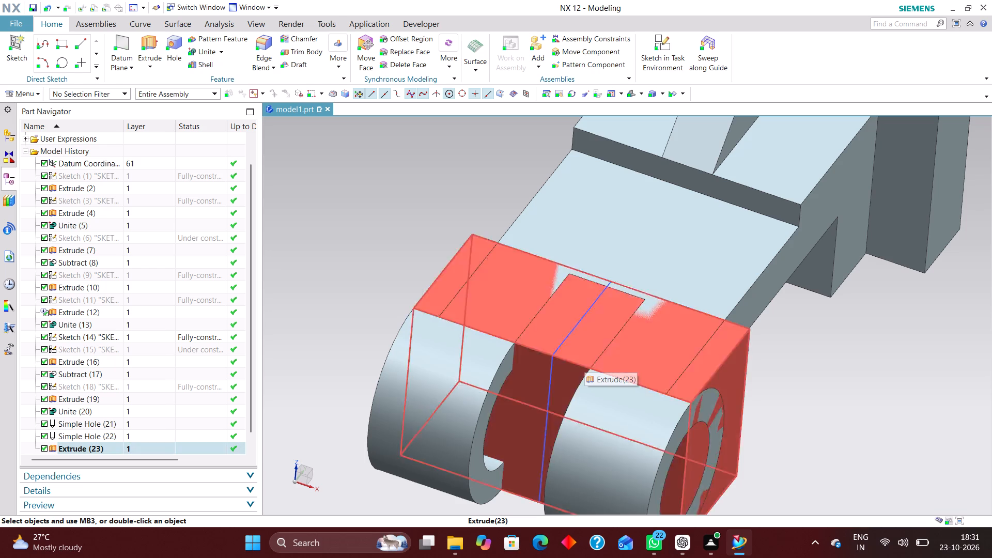
Examine the block at the fork end and the target and tool bodies of the boss's Unite feature.
{"action": "scroll", "coordinate": [587, 326], "scroll_direction": "down", "scroll_amount": 3}
{"action": "middle_click_drag", "start_coordinate": [681, 406], "coordinate": [629, 362]}
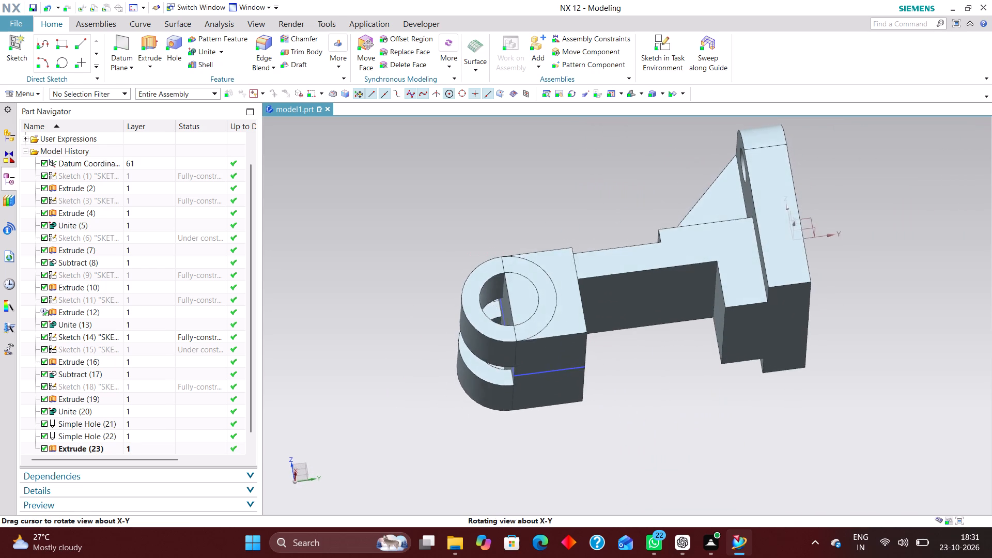
{"action": "middle_click_drag", "start_coordinate": [629, 362], "coordinate": [627, 391]}
{"action": "scroll", "coordinate": [562, 373], "scroll_direction": "up", "scroll_amount": 1}
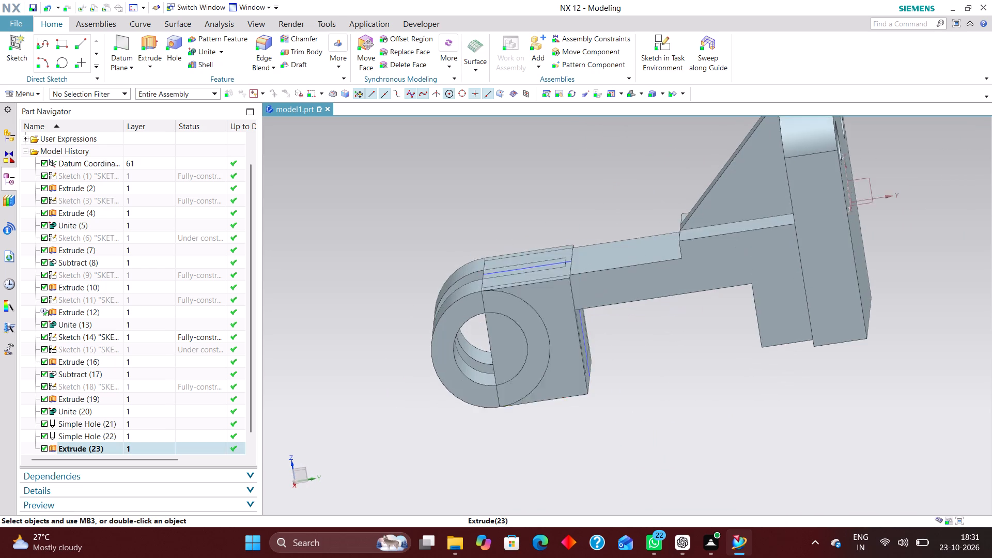
{"action": "scroll", "coordinate": [562, 372], "scroll_direction": "up", "scroll_amount": 2}
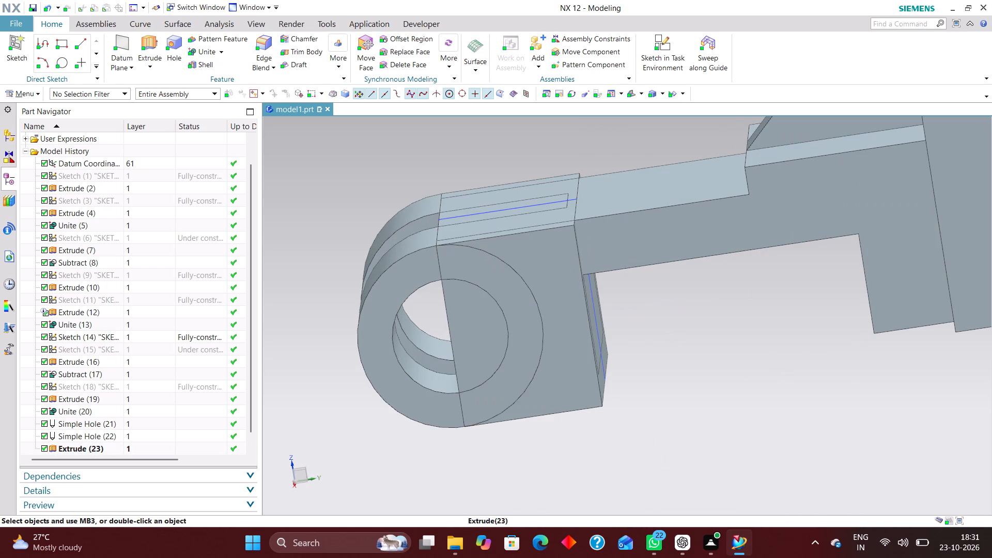
{"action": "left_click", "coordinate": [84, 321]}
{"action": "right_click", "coordinate": [84, 321]}
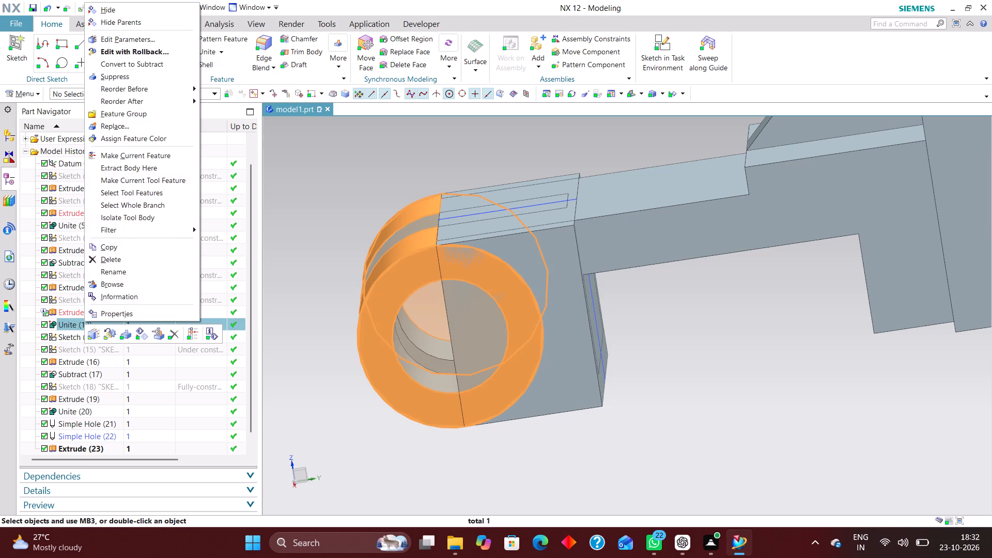
{"action": "left_click", "coordinate": [164, 51]}
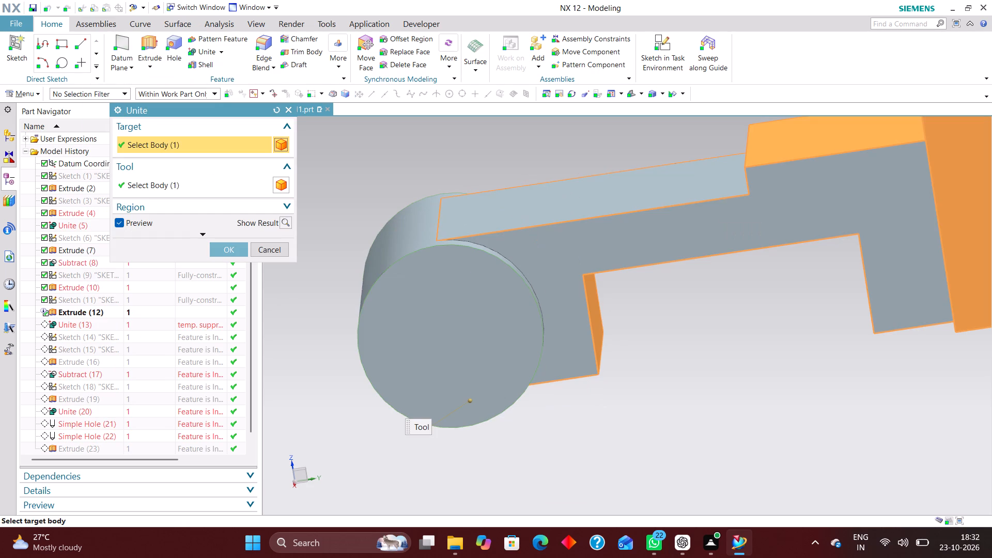
{"action": "left_click", "coordinate": [270, 249]}
{"action": "left_click", "coordinate": [95, 324]}
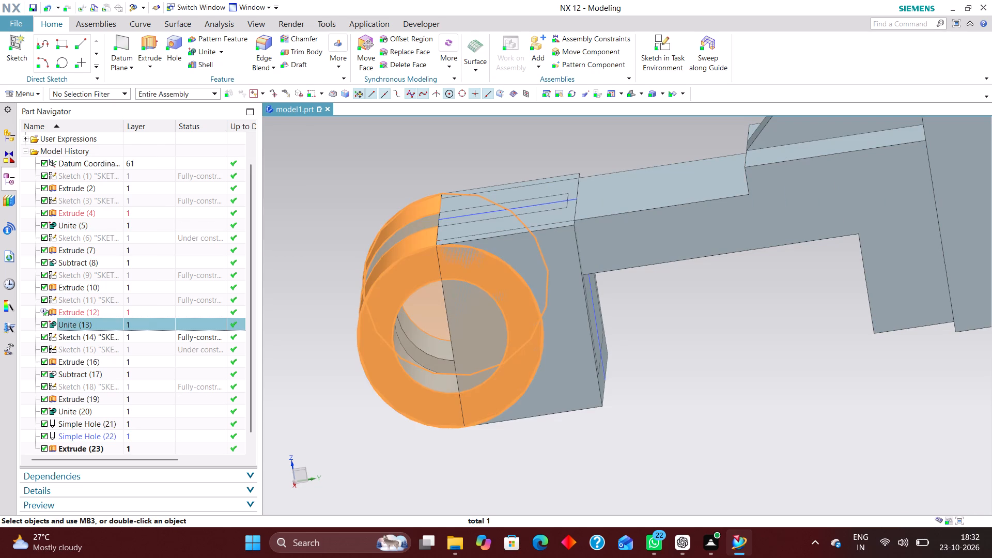
Reorder the block extrusion in the model history so it directly follows its rectangle sketch, Sketch (14).
{"action": "left_click", "coordinate": [101, 337]}
{"action": "scroll", "coordinate": [106, 363], "scroll_direction": "down", "scroll_amount": 4}
{"action": "left_click_drag", "start_coordinate": [107, 435], "coordinate": [107, 421]}
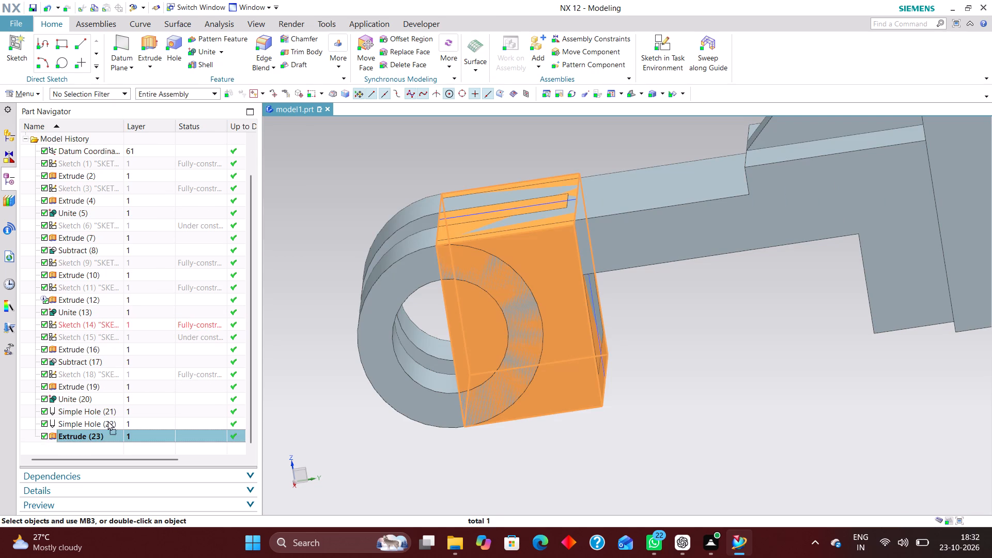
{"action": "left_click_drag", "start_coordinate": [107, 421], "coordinate": [102, 333]}
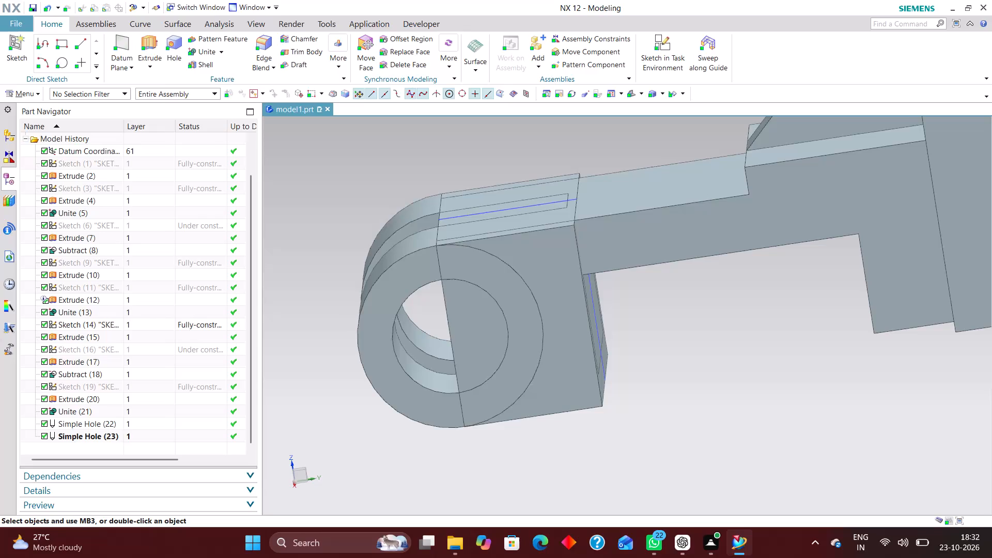
{"action": "left_click", "coordinate": [102, 324]}
{"action": "left_click", "coordinate": [104, 337]}
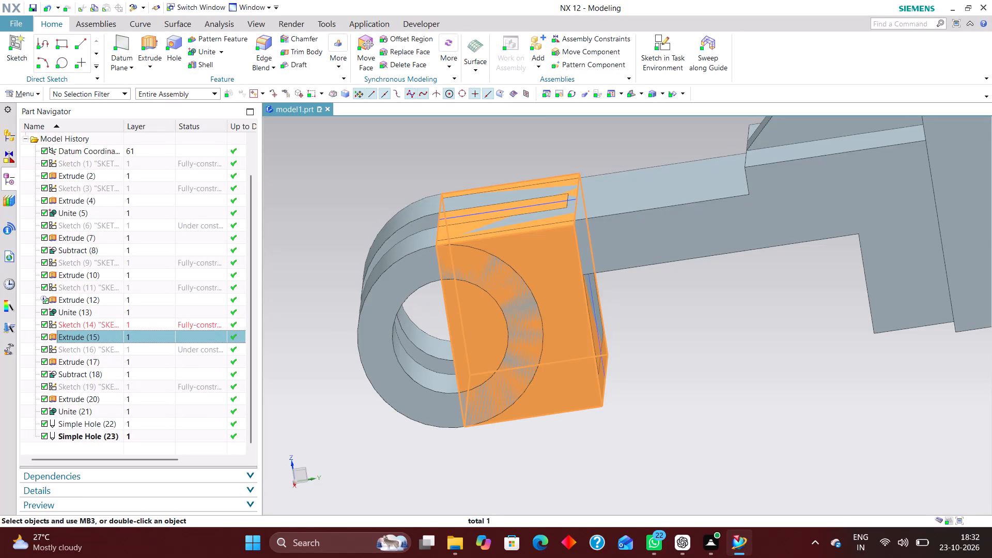
Reorder the rectangle sketch in the model history so it comes before the boss extrusion, Extrude (12).
{"action": "left_click", "coordinate": [96, 311]}
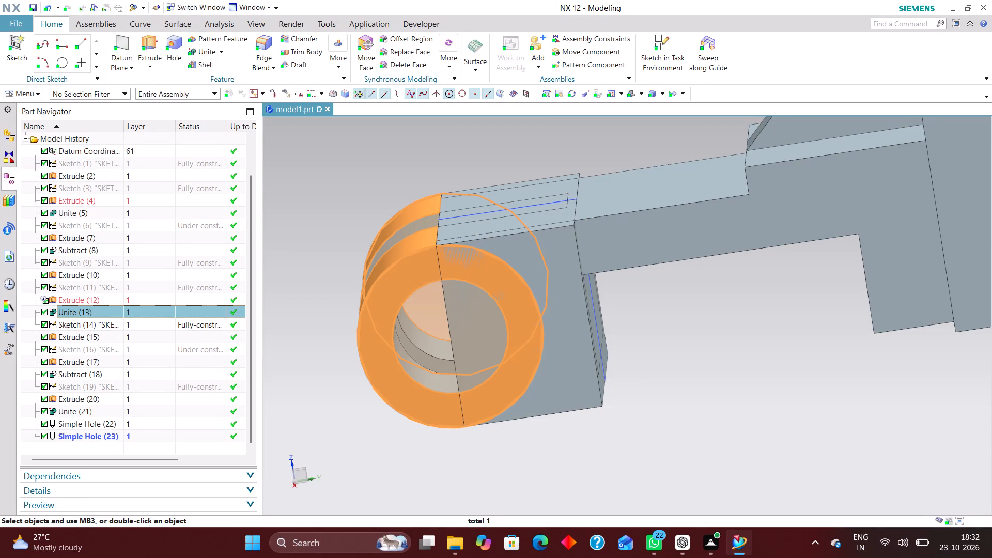
{"action": "left_click", "coordinate": [110, 314], "text": "ctrl"}
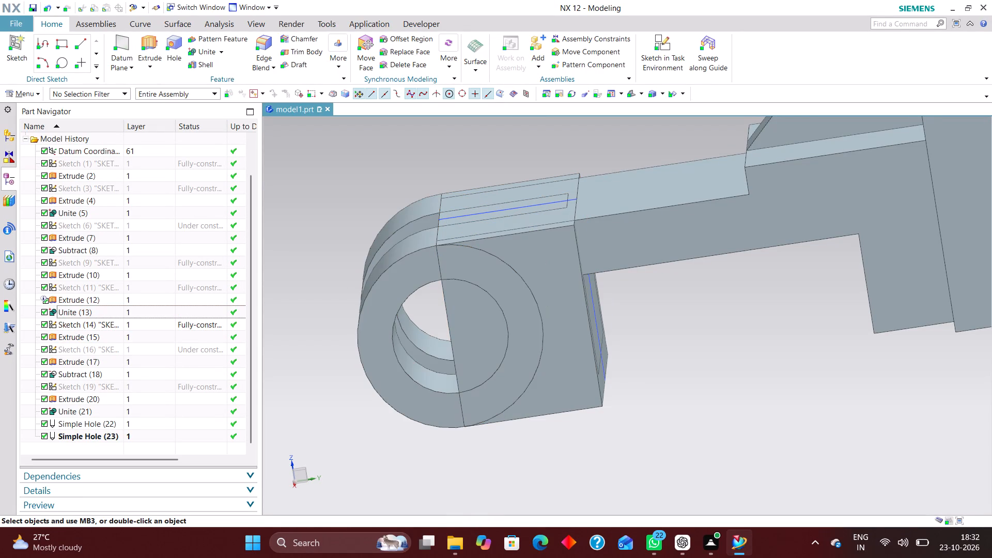
{"action": "left_click", "coordinate": [108, 324]}
{"action": "left_click", "coordinate": [109, 324], "text": "ctrl"}
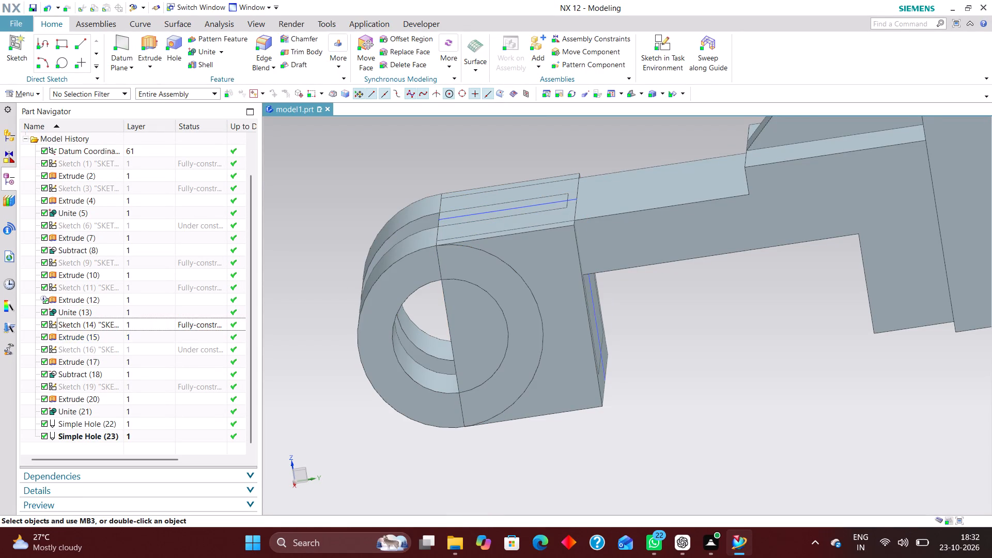
{"action": "left_click", "coordinate": [109, 334], "text": "ctrl"}
{"action": "left_click_drag", "start_coordinate": [115, 324], "coordinate": [114, 297]}
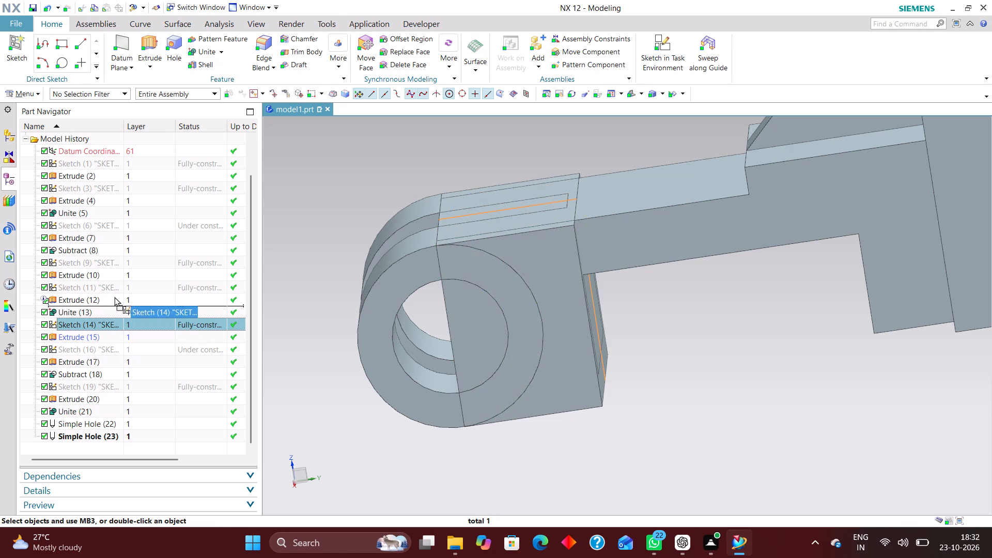
{"action": "left_click_drag", "start_coordinate": [114, 297], "coordinate": [115, 288]}
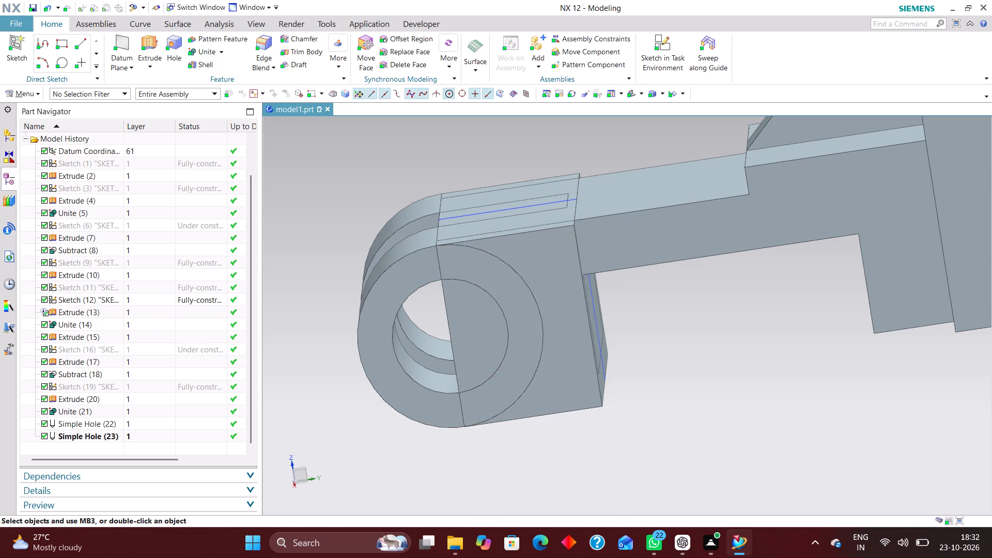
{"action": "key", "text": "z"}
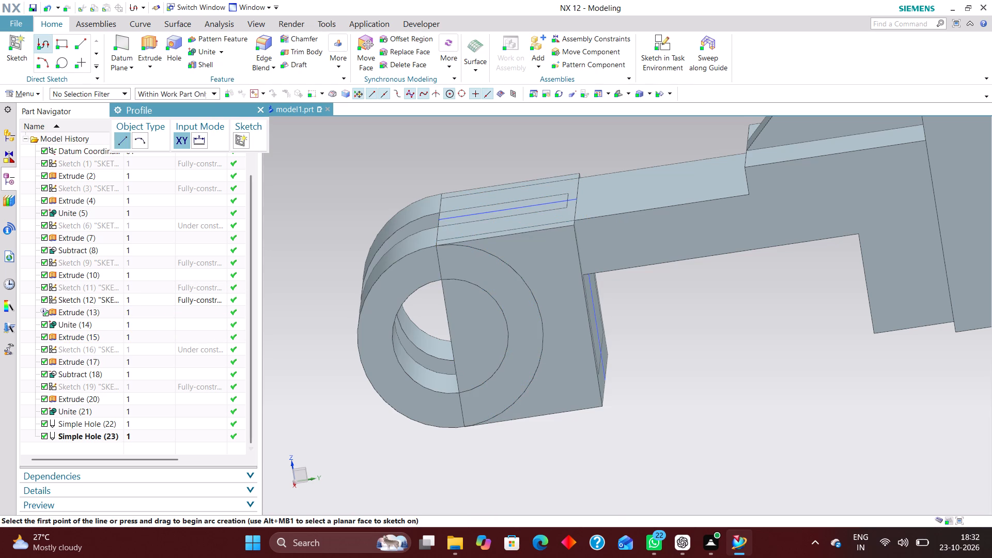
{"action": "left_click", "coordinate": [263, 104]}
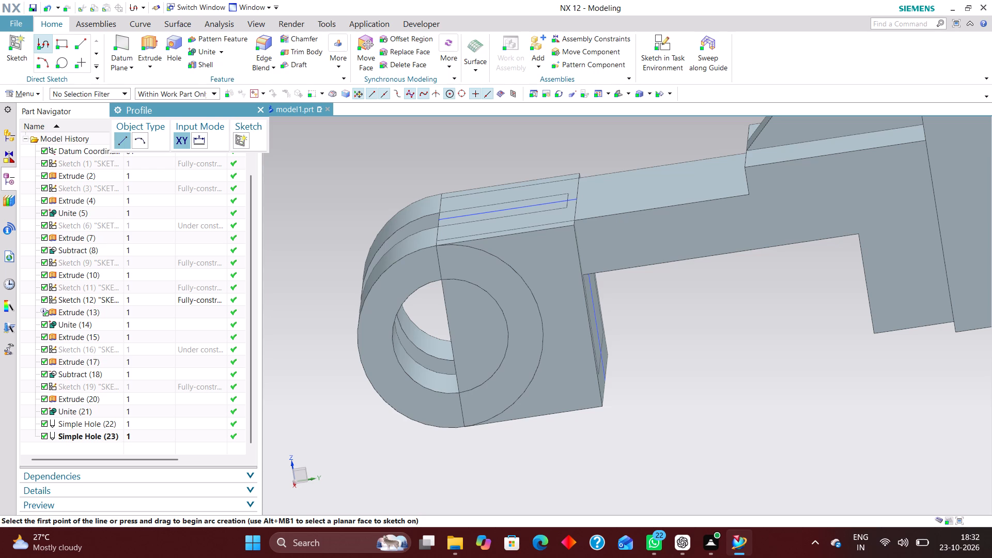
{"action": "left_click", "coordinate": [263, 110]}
Examine the reordered sketch, the boss extrusion and the target, tool and region options of its Unite feature.
{"action": "left_click", "coordinate": [90, 301]}
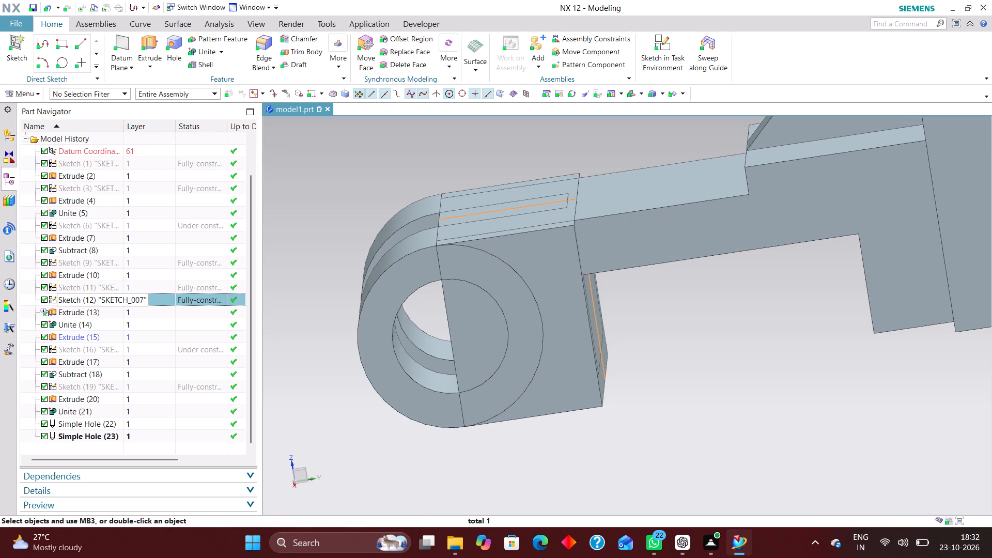
{"action": "left_click", "coordinate": [95, 313]}
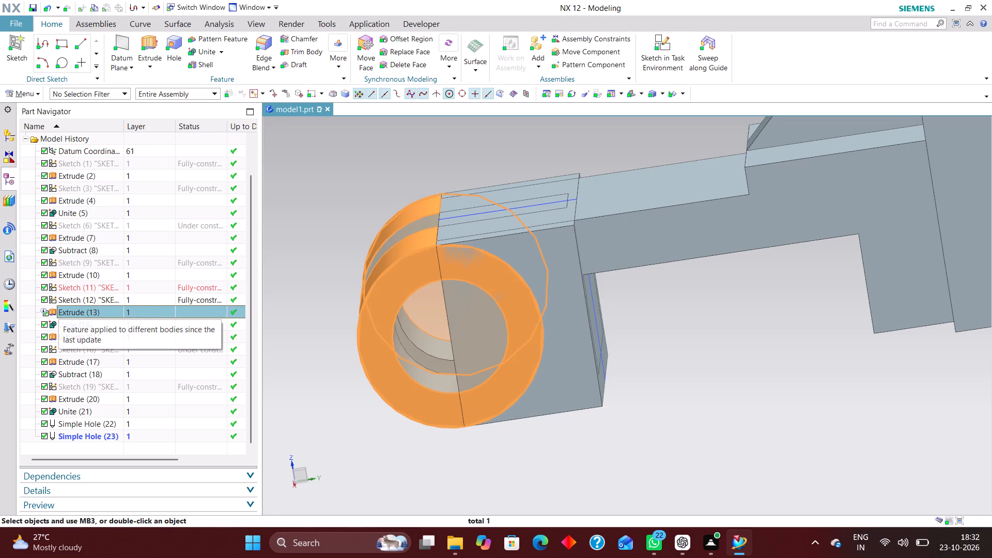
{"action": "left_click", "coordinate": [102, 327]}
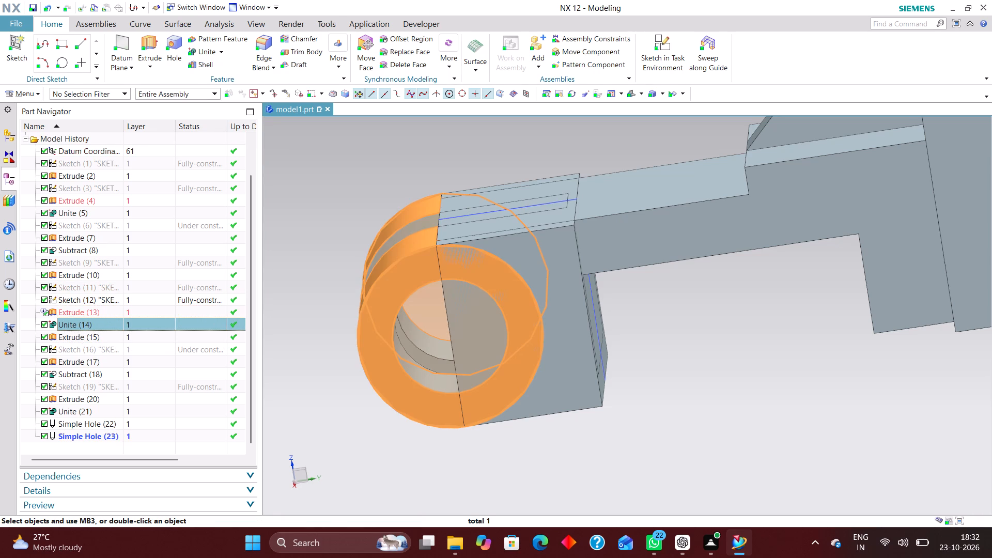
{"action": "left_click", "coordinate": [648, 411]}
{"action": "middle_click_drag", "start_coordinate": [674, 426], "coordinate": [682, 423]}
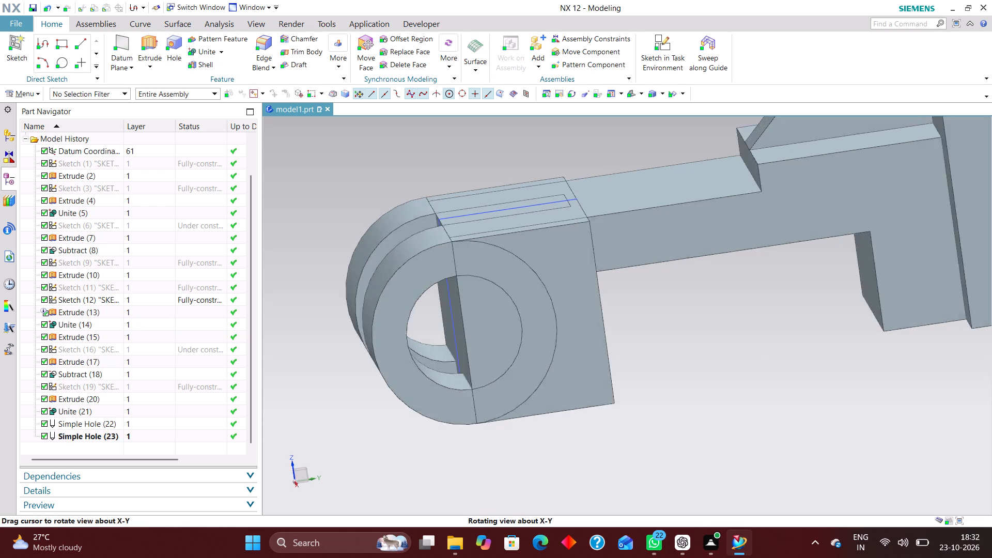
{"action": "middle_click_drag", "start_coordinate": [682, 423], "coordinate": [684, 417]}
{"action": "left_click", "coordinate": [100, 319]}
{"action": "right_click", "coordinate": [99, 320]}
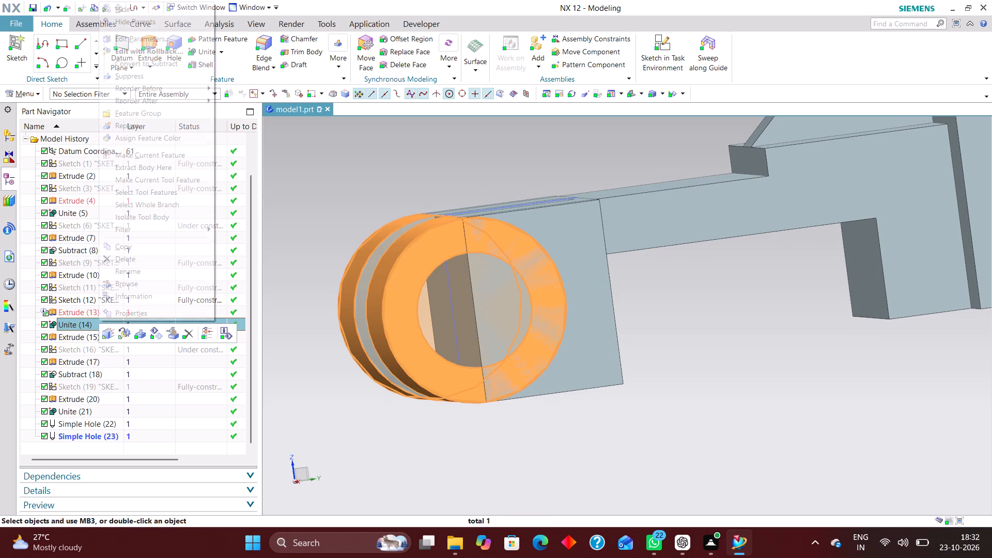
{"action": "left_click", "coordinate": [168, 53]}
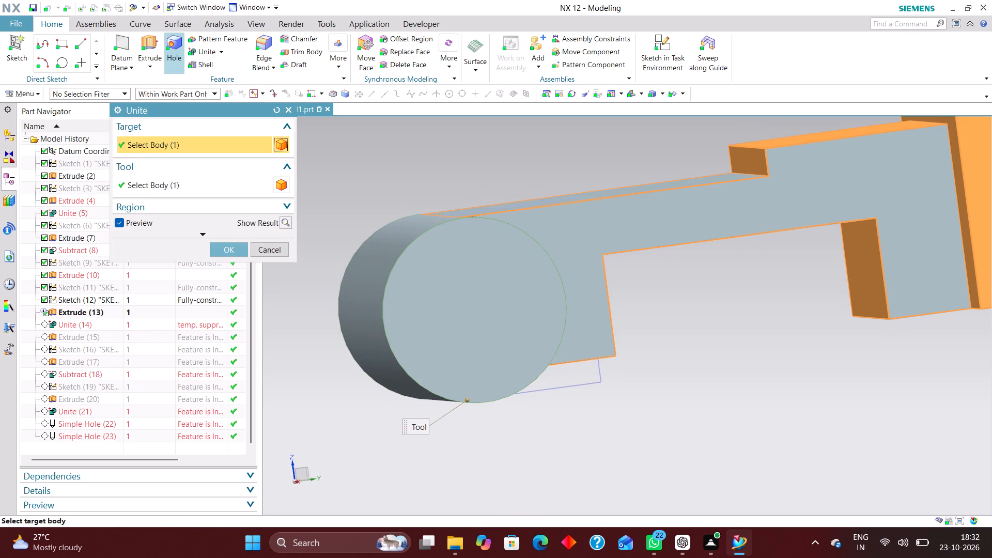
{"action": "left_click", "coordinate": [185, 231]}
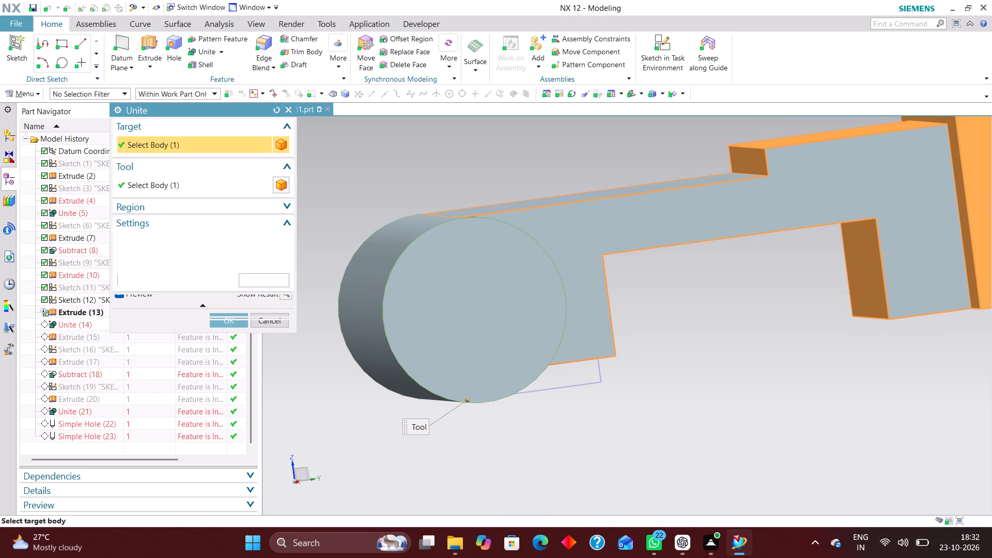
{"action": "left_click", "coordinate": [229, 212]}
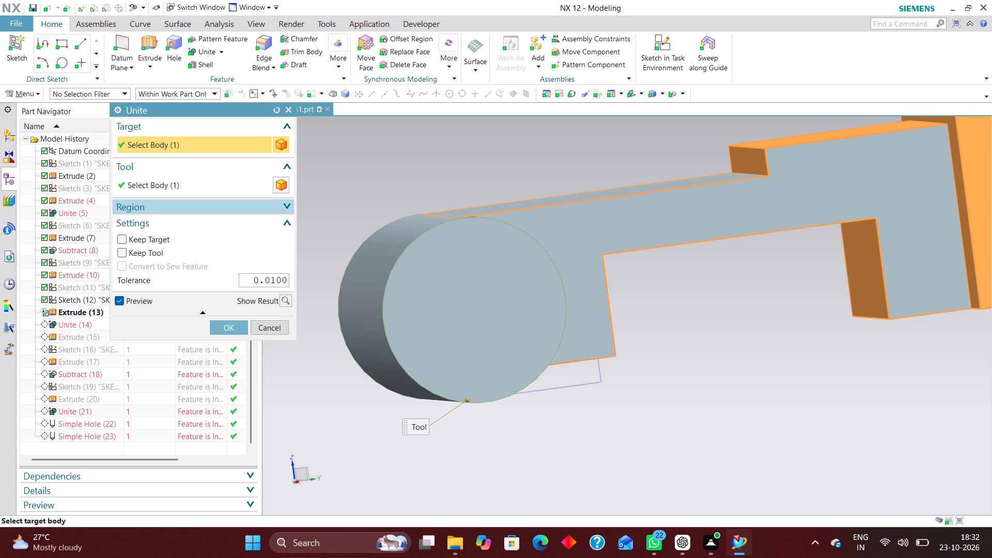
{"action": "left_click", "coordinate": [119, 225]}
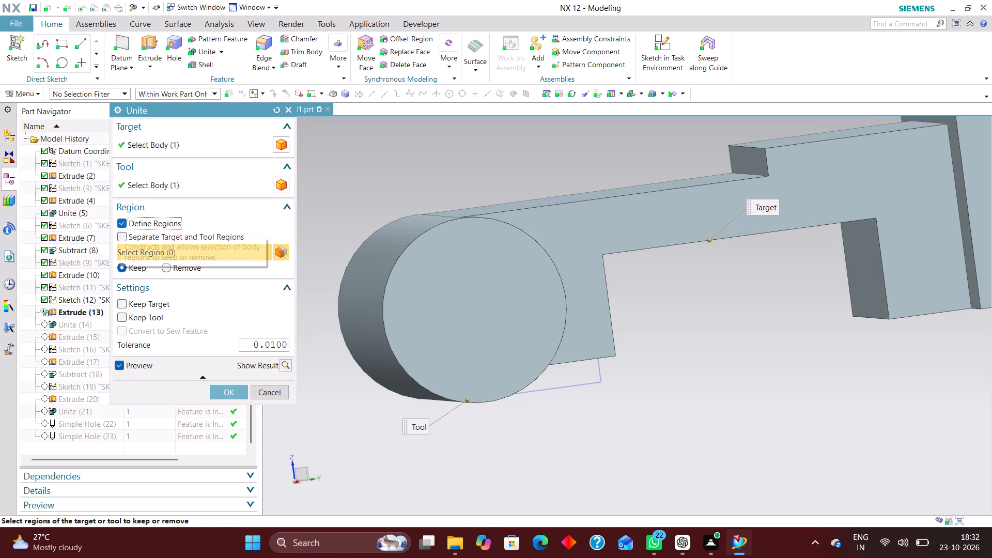
{"action": "left_click", "coordinate": [275, 392]}
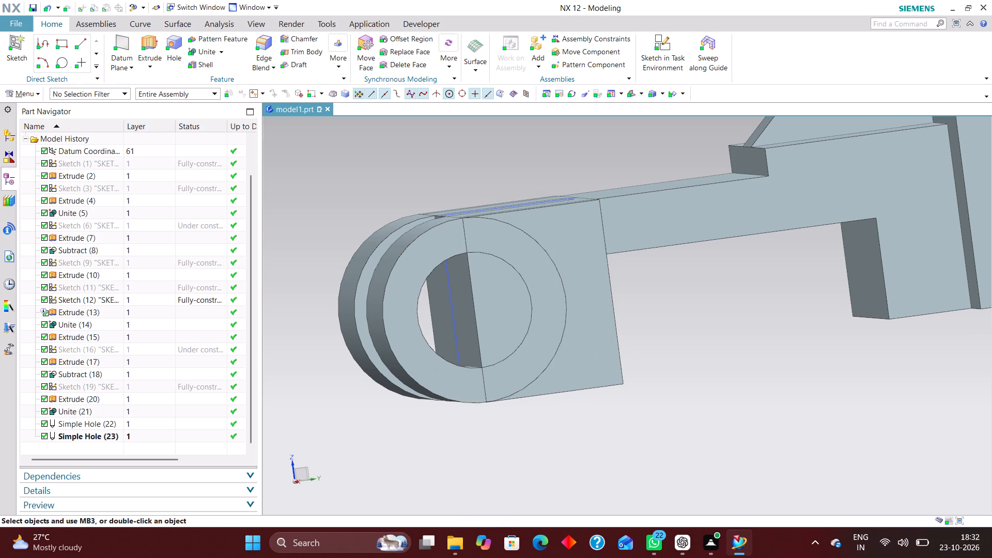
Reorder the block extrusion so it sits directly after the rectangle sketch, ahead of the boss extrusion and its Unite.
{"action": "left_click", "coordinate": [93, 327]}
{"action": "left_click", "coordinate": [95, 336]}
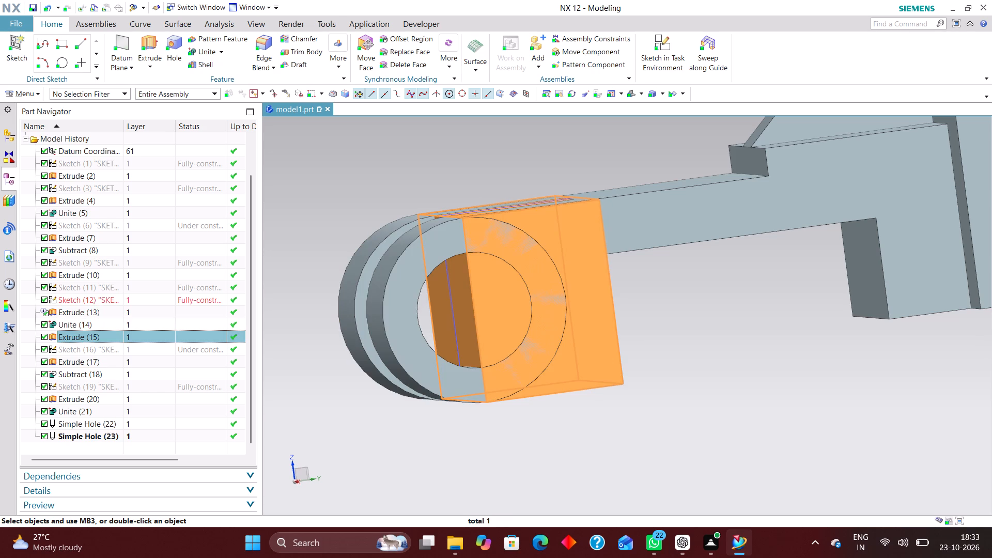
{"action": "left_click", "coordinate": [104, 302]}
{"action": "left_click_drag", "start_coordinate": [102, 338], "coordinate": [102, 337]}
{"action": "left_click_drag", "start_coordinate": [102, 337], "coordinate": [109, 311]}
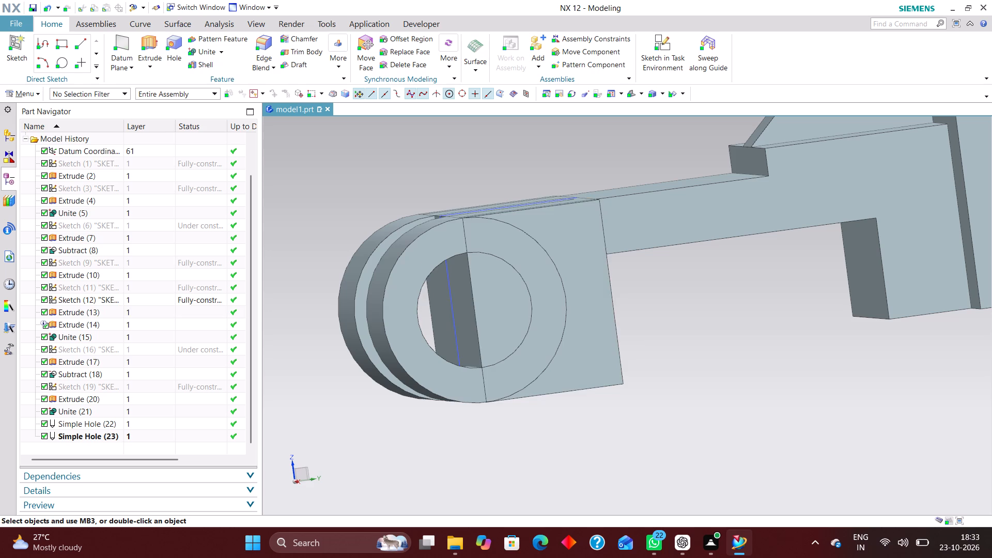
{"action": "left_click", "coordinate": [101, 315]}
{"action": "left_click", "coordinate": [101, 327]}
{"action": "left_click", "coordinate": [100, 336]}
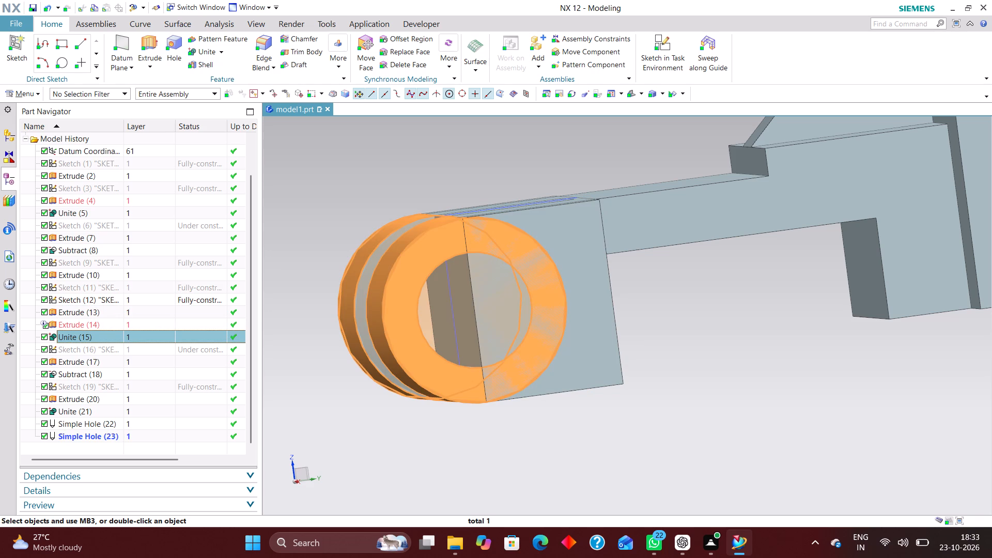
Reorder the boss extrusion to before the rectangle sketch, leaving the sketch and block extrusion between it and the Unite.
{"action": "left_click", "coordinate": [109, 288]}
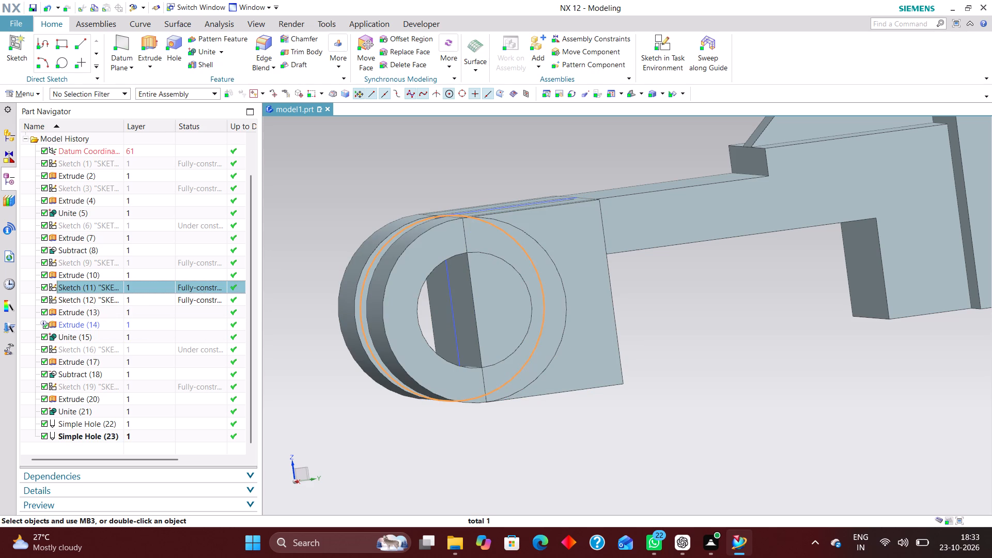
{"action": "left_click", "coordinate": [106, 313]}
{"action": "left_click", "coordinate": [105, 323]}
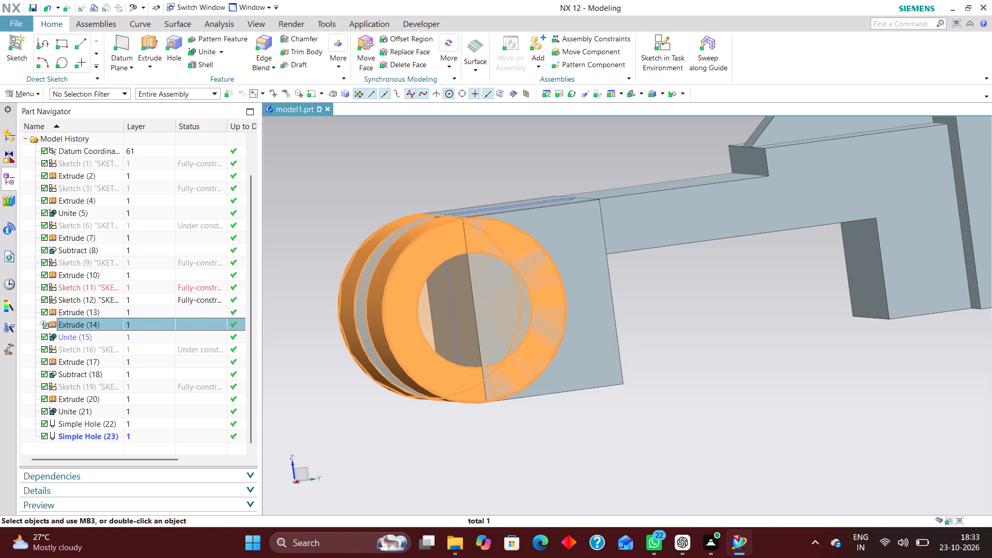
{"action": "left_click_drag", "start_coordinate": [105, 323], "coordinate": [112, 299]}
{"action": "left_click", "coordinate": [108, 287]}
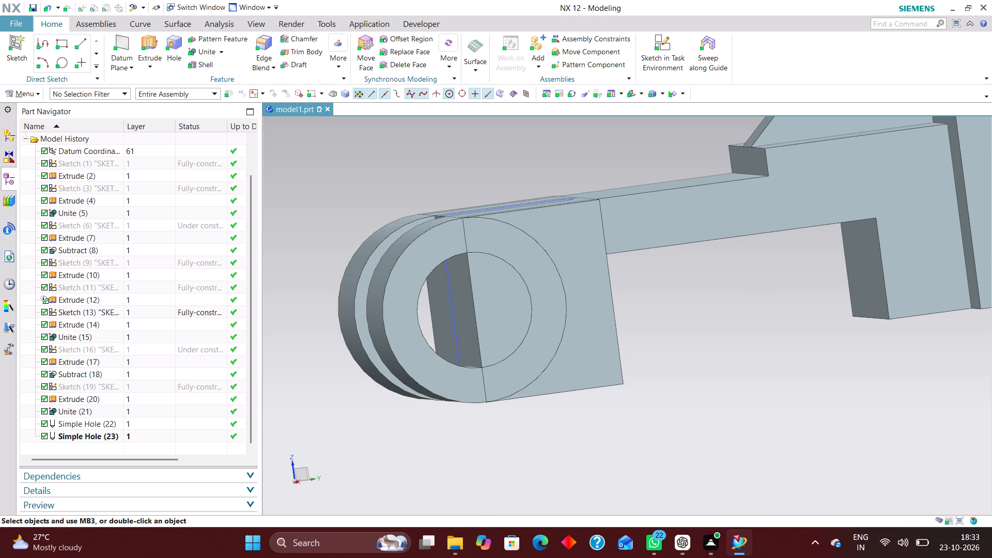
{"action": "left_click", "coordinate": [107, 300]}
{"action": "left_click", "coordinate": [109, 312]}
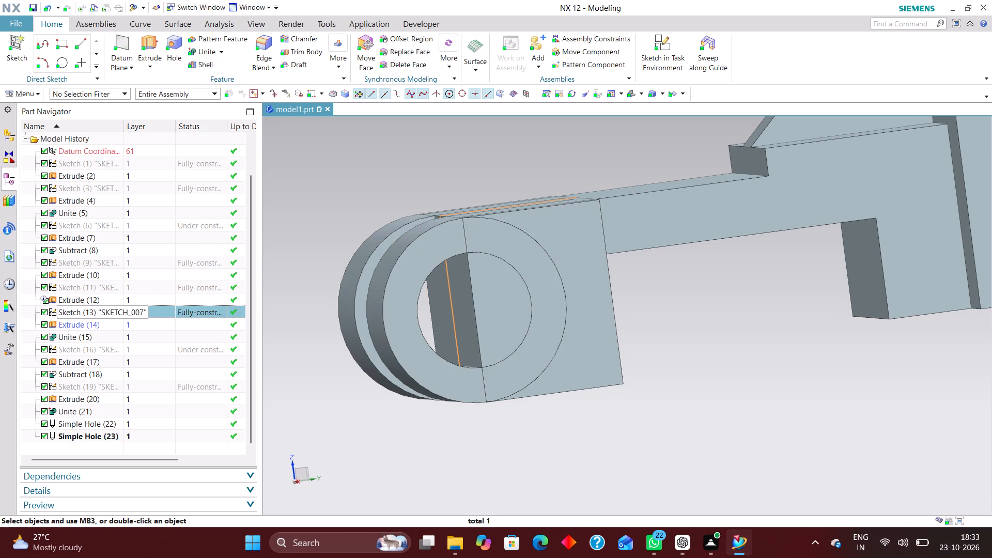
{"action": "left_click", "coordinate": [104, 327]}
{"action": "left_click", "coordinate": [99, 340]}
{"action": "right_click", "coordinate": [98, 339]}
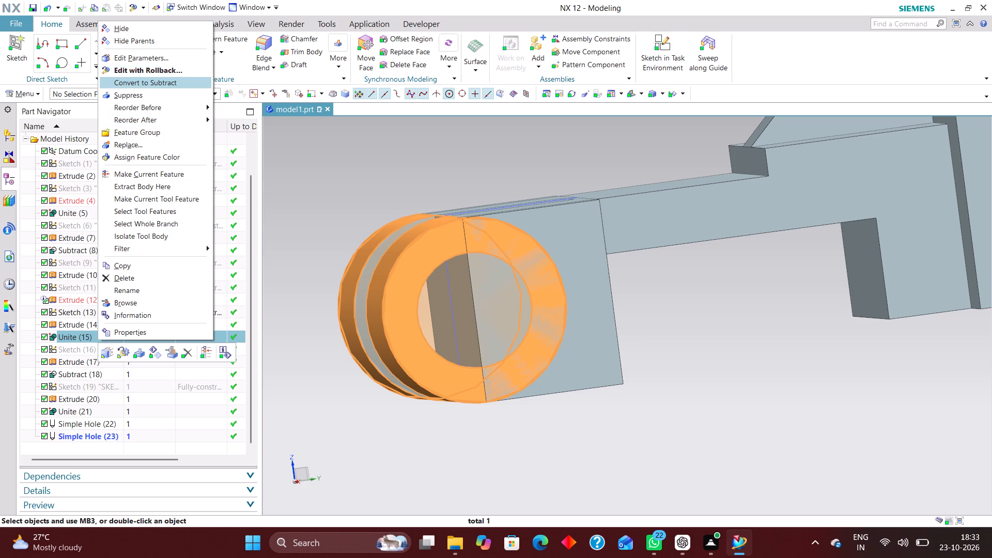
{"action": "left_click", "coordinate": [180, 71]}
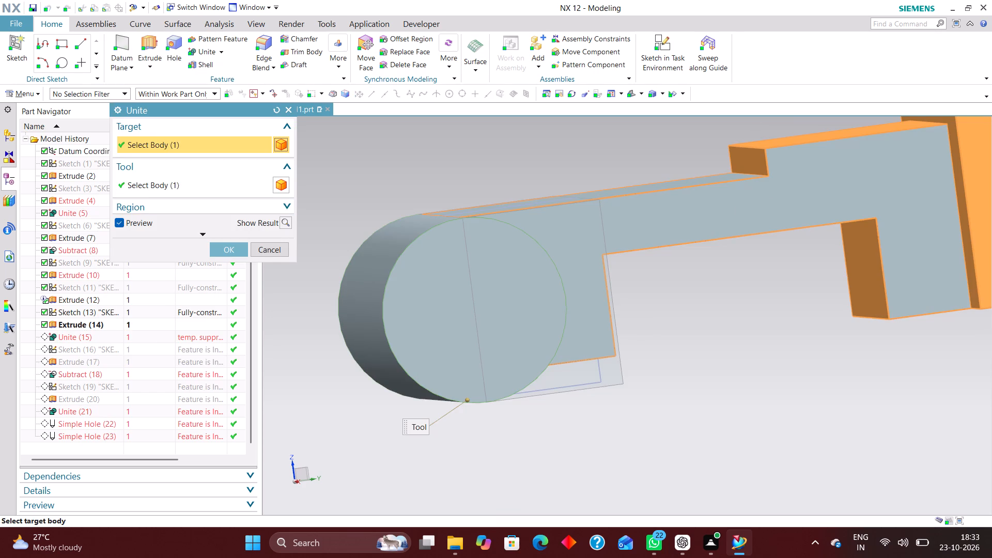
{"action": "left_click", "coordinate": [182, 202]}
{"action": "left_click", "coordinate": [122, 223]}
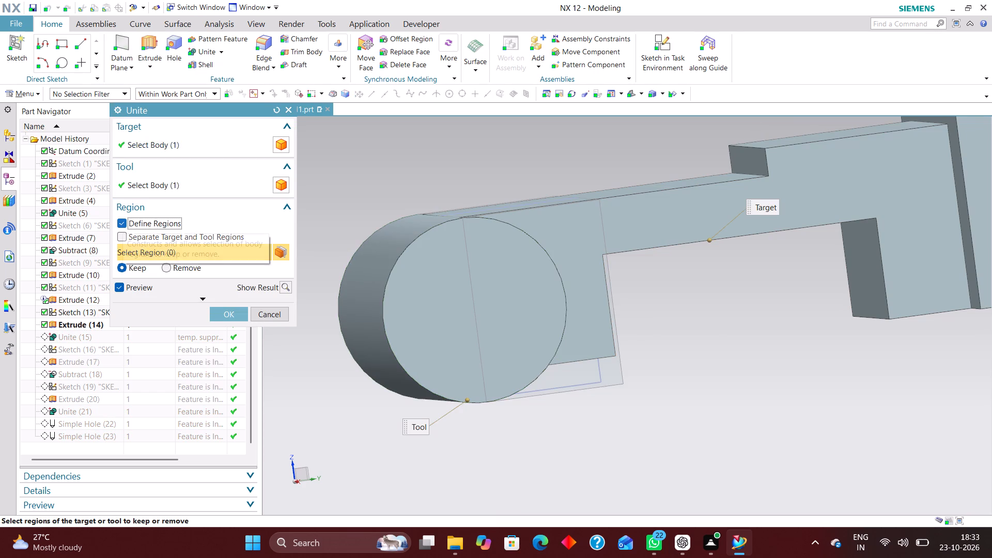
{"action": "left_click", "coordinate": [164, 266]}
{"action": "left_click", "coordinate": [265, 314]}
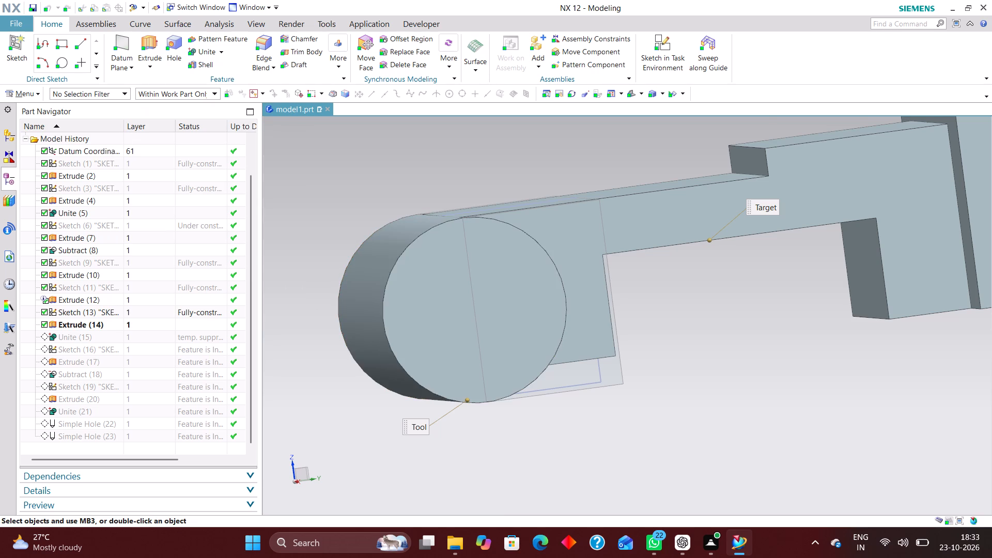
Delete the last hole feature, Simple Hole (23), from the fork end.
{"action": "middle_click_drag", "start_coordinate": [728, 360], "coordinate": [747, 381]}
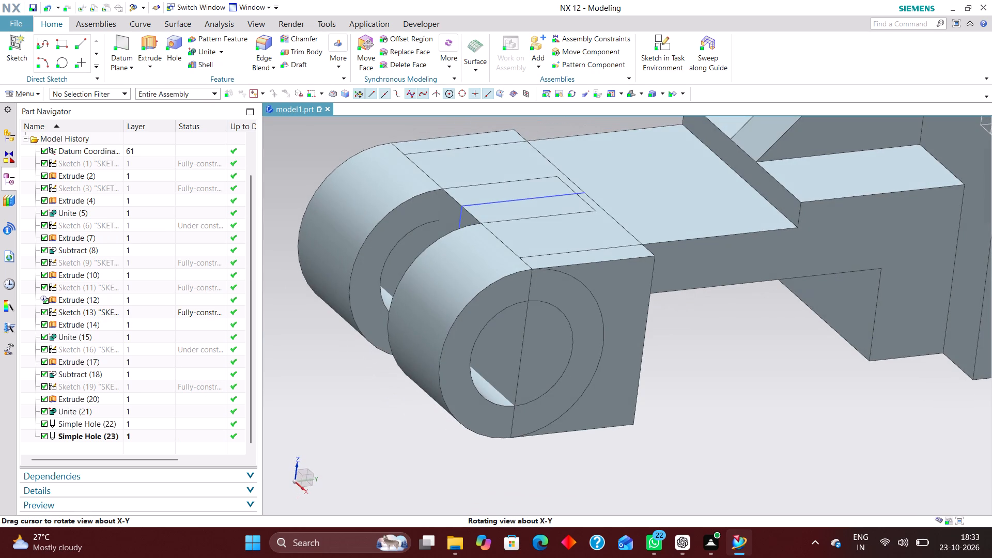
{"action": "middle_click_drag", "start_coordinate": [747, 381], "coordinate": [739, 386]}
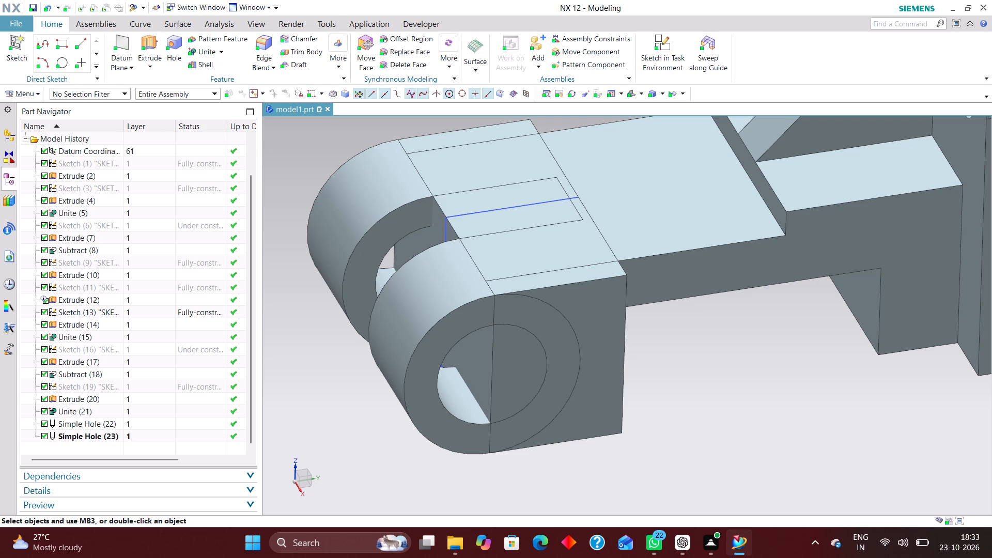
{"action": "left_click", "coordinate": [115, 423]}
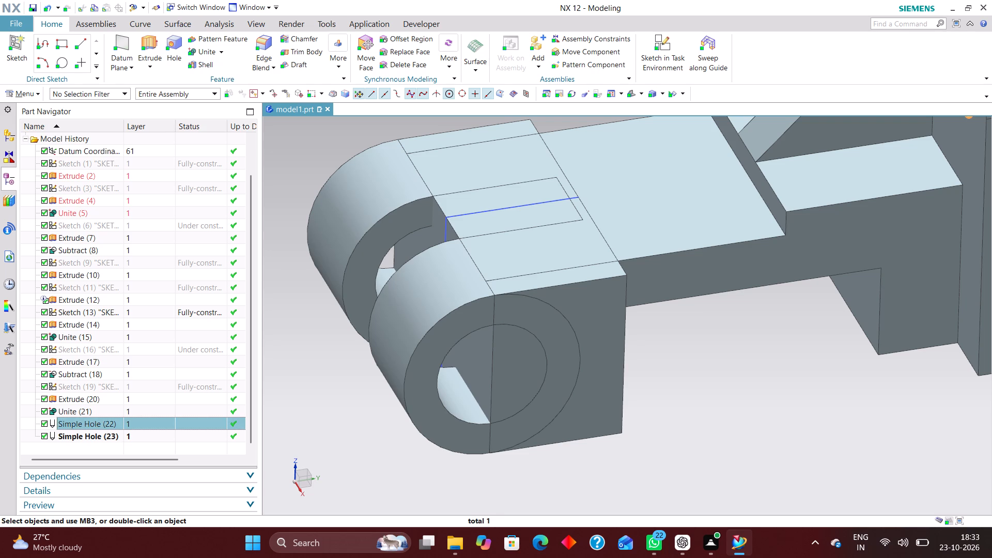
{"action": "left_click", "coordinate": [140, 439]}
{"action": "right_click", "coordinate": [134, 438]}
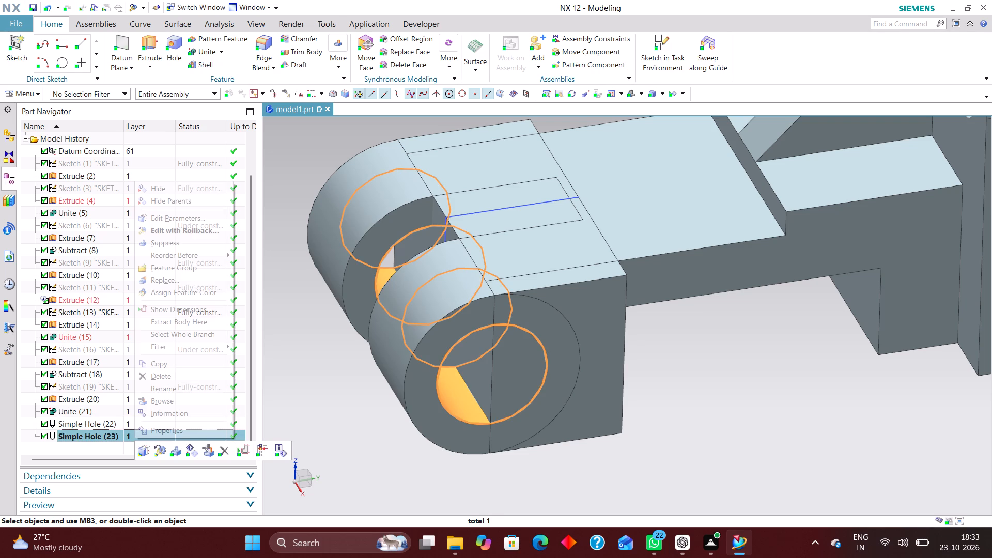
{"action": "left_click", "coordinate": [225, 451]}
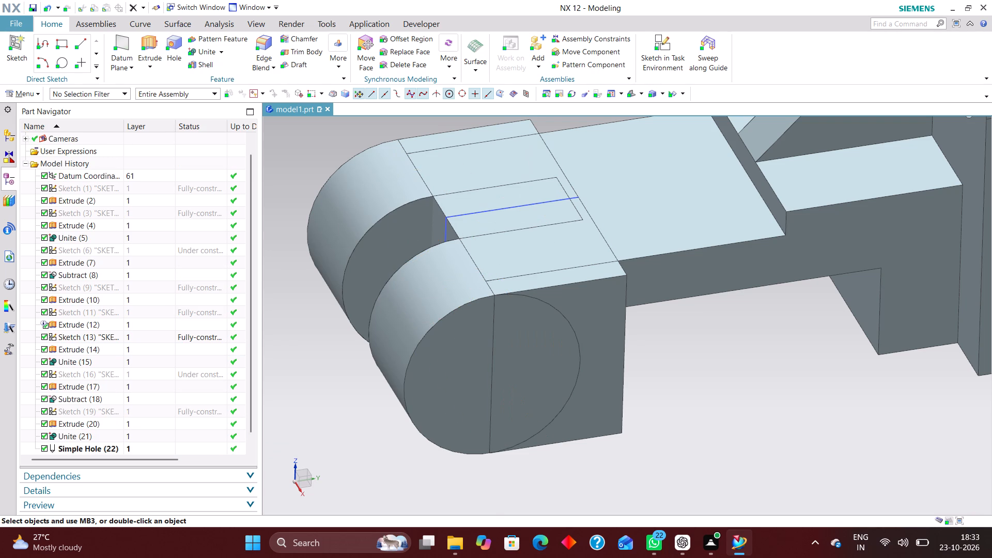
Unite the bracket body as target with the separate block body at the fork end as tool.
{"action": "left_click", "coordinate": [189, 54]}
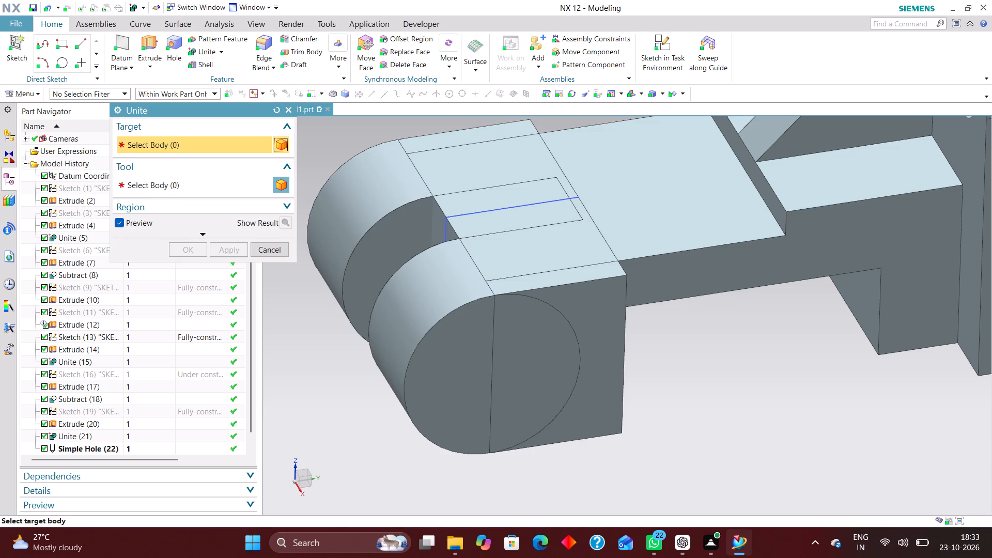
{"action": "left_click", "coordinate": [390, 267]}
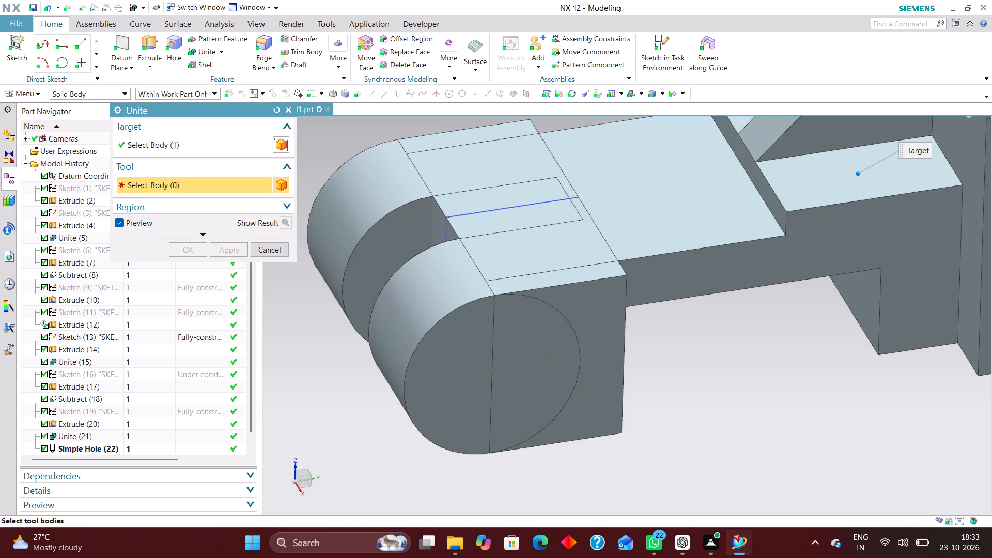
{"action": "left_click", "coordinate": [466, 233]}
{"action": "left_click", "coordinate": [180, 248]}
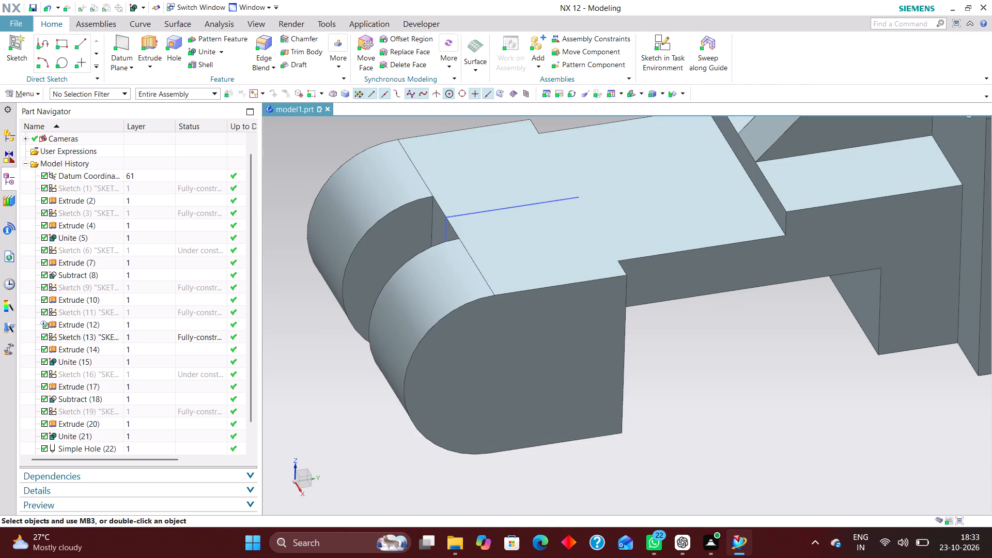
Cut a simple through-body hole at the arc center of the fork end's rounded side face, subtracting it from the body.
{"action": "scroll", "coordinate": [490, 343], "scroll_direction": "down", "scroll_amount": 2}
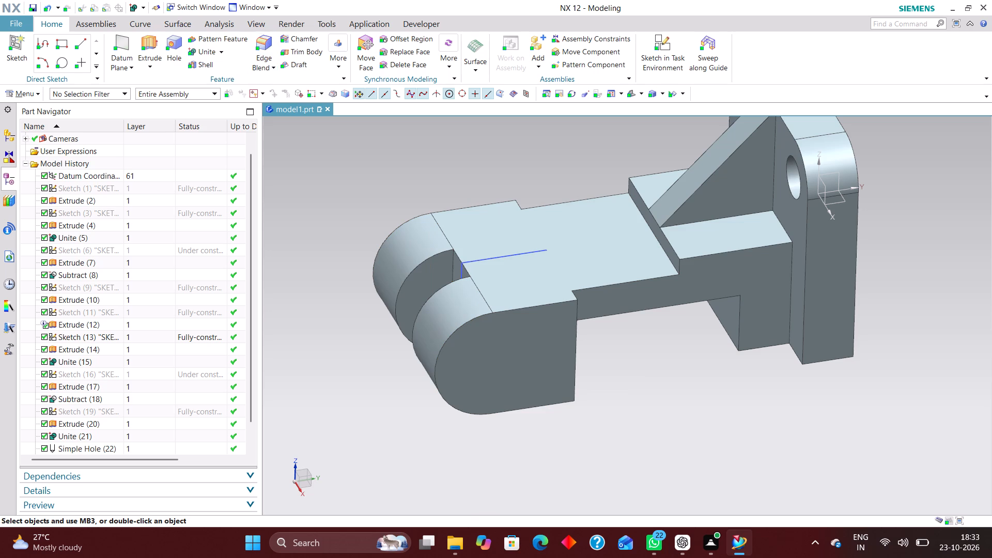
{"action": "left_click", "coordinate": [174, 45]}
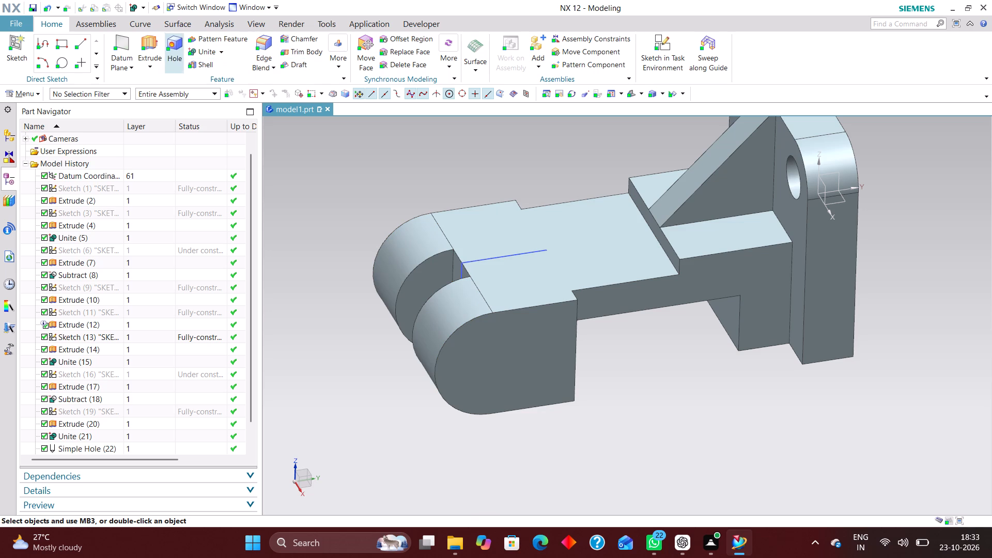
{"action": "left_click", "coordinate": [457, 329]}
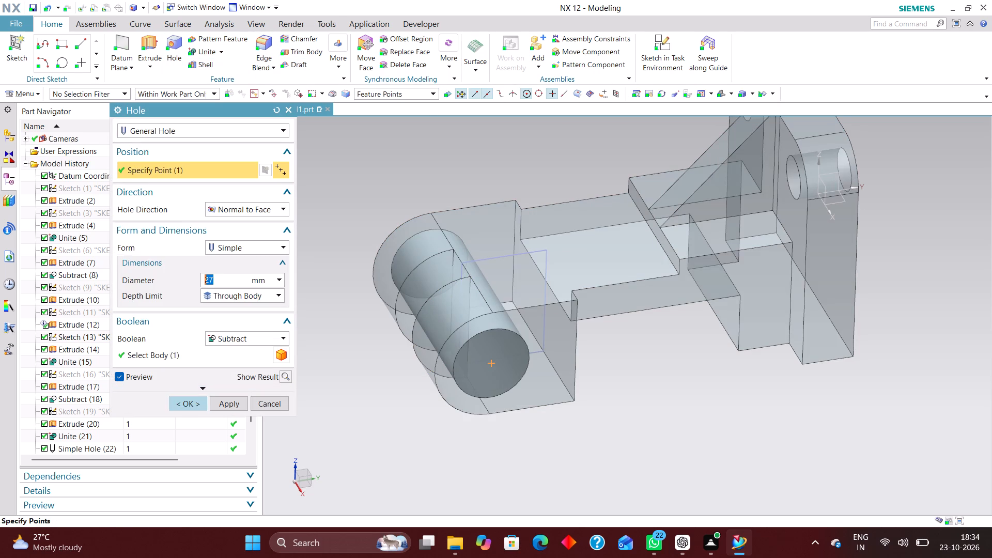
{"action": "left_click", "coordinate": [185, 406]}
Examine the fork slot's sketch and extrusion, and the target, tool and settings of its Subtract feature.
{"action": "middle_click_drag", "start_coordinate": [638, 401], "coordinate": [663, 390]}
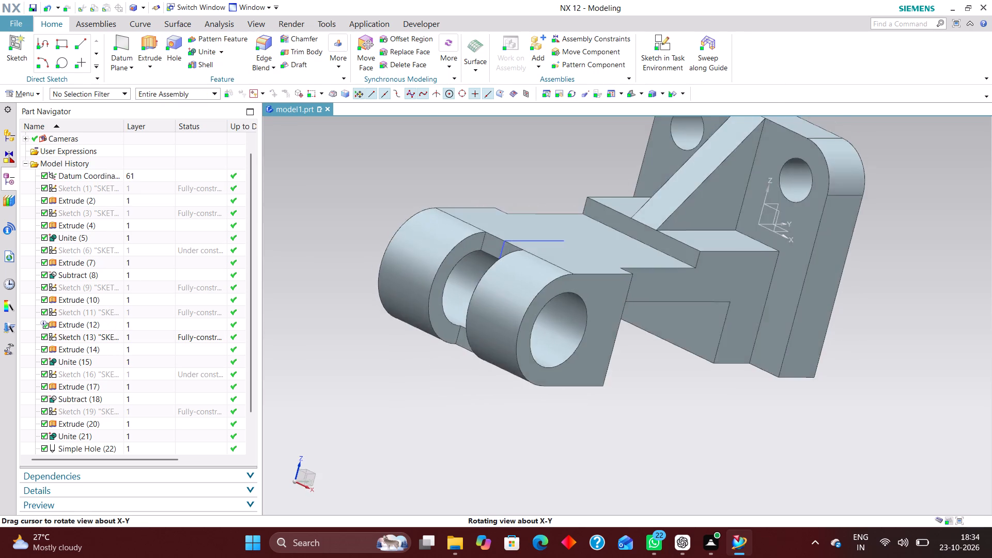
{"action": "middle_click_drag", "start_coordinate": [663, 390], "coordinate": [676, 424]}
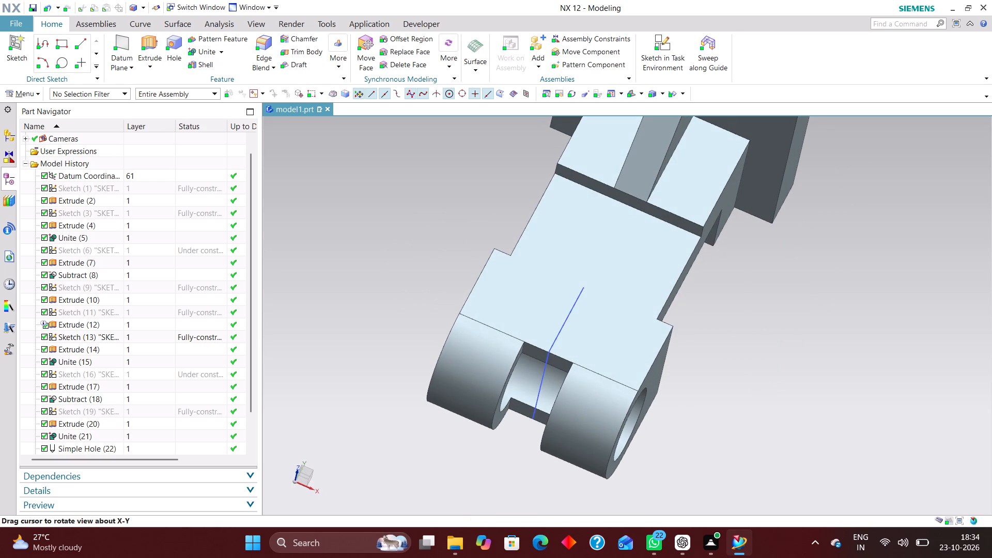
{"action": "scroll", "coordinate": [110, 419], "scroll_direction": "down", "scroll_amount": 4}
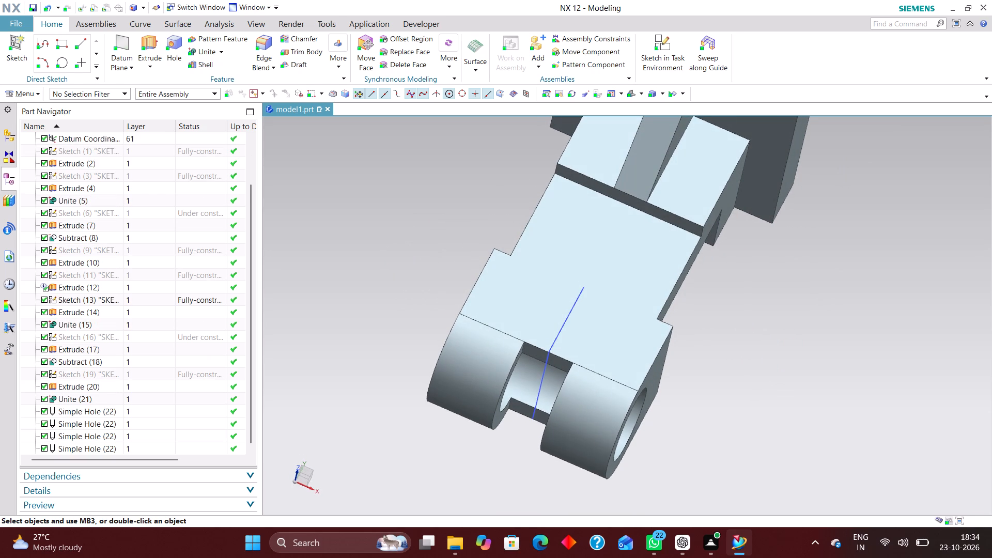
{"action": "left_click", "coordinate": [107, 373]}
{"action": "left_click", "coordinate": [112, 338]}
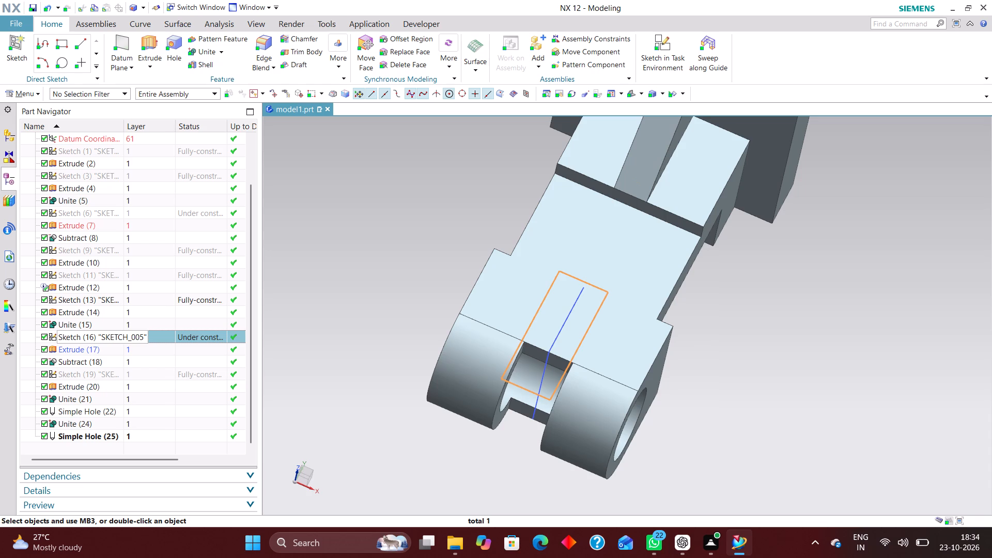
{"action": "left_click", "coordinate": [111, 346]}
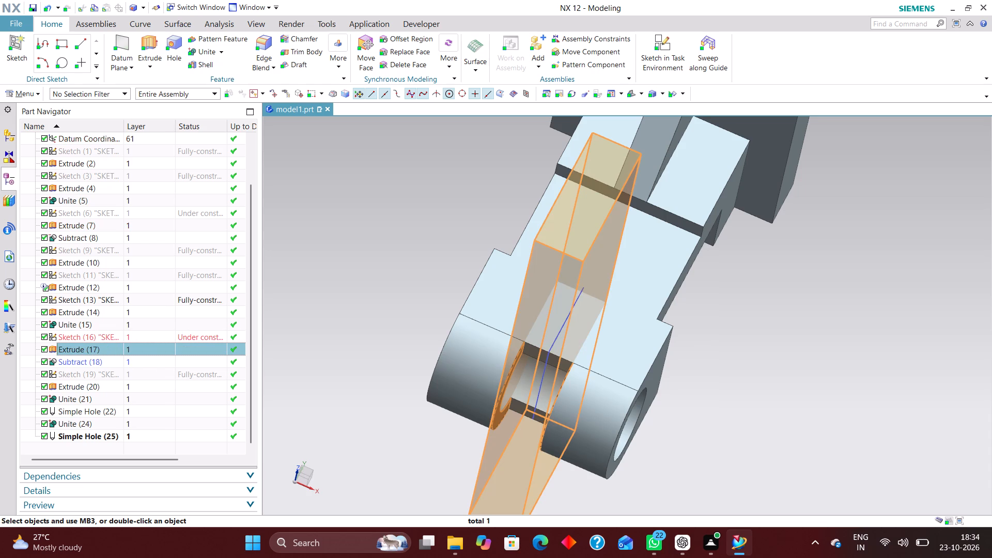
{"action": "scroll", "coordinate": [660, 338], "scroll_direction": "down", "scroll_amount": 2}
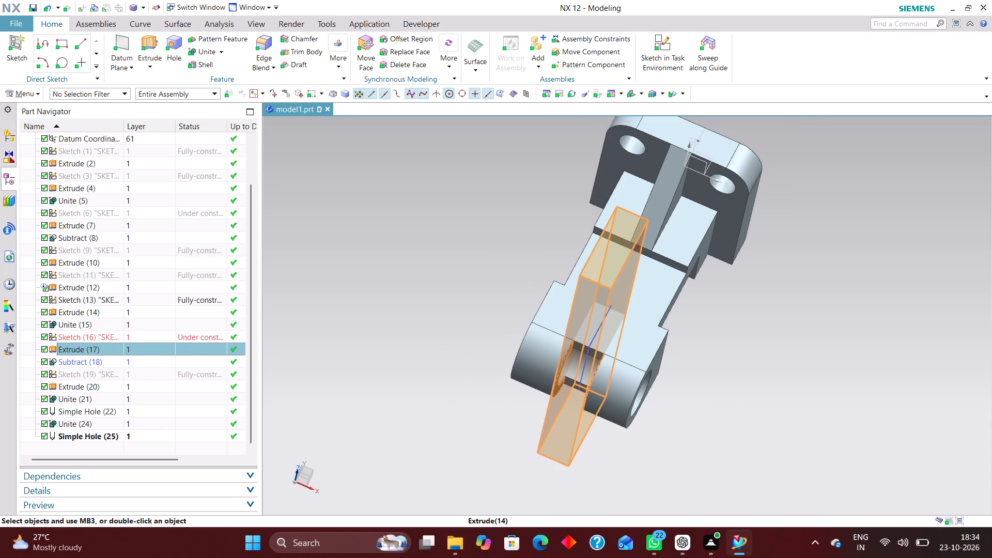
{"action": "middle_click_drag", "start_coordinate": [773, 370], "coordinate": [763, 342]}
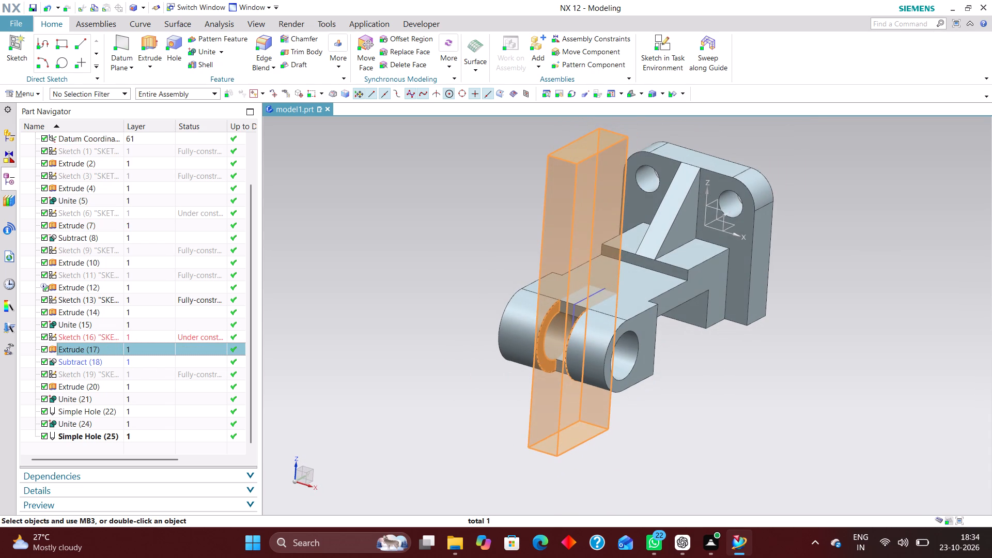
{"action": "left_click", "coordinate": [105, 359]}
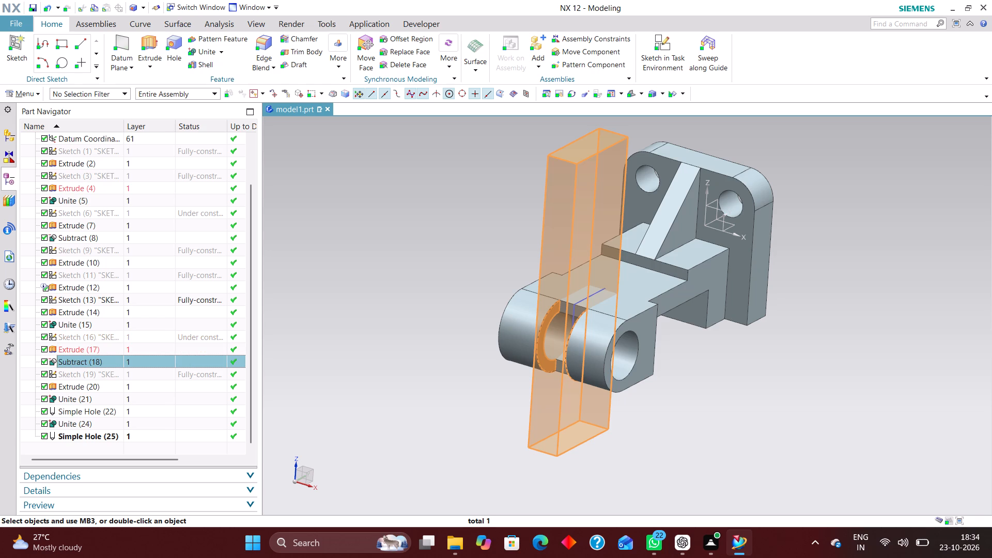
{"action": "right_click", "coordinate": [105, 359]}
{"action": "left_click", "coordinate": [171, 85]}
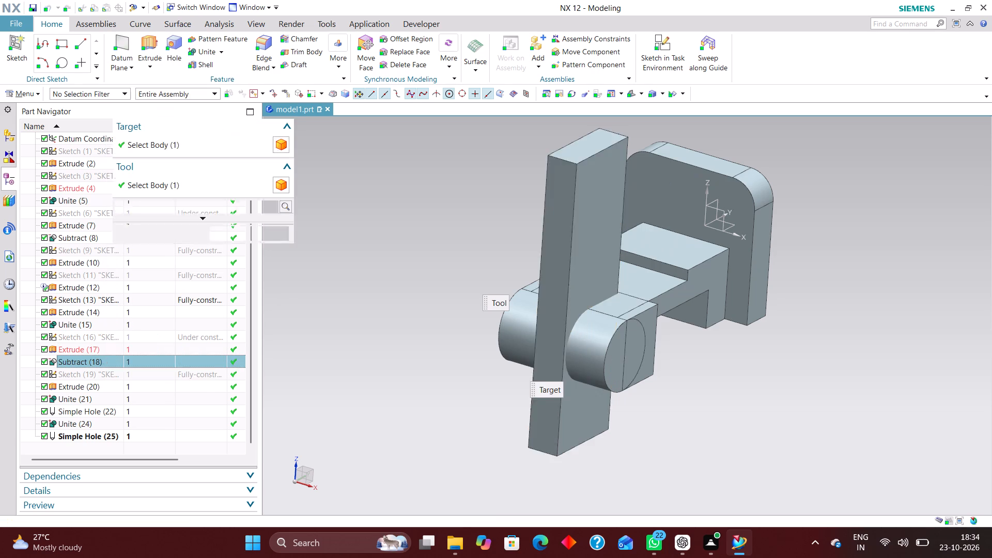
{"action": "left_click", "coordinate": [198, 207]}
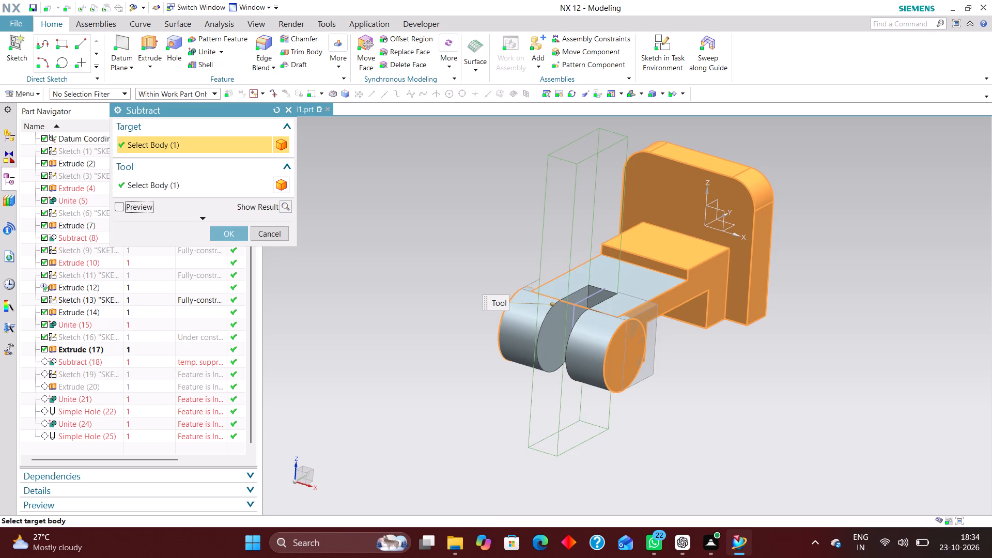
{"action": "left_click", "coordinate": [122, 204]}
{"action": "left_click", "coordinate": [203, 218]}
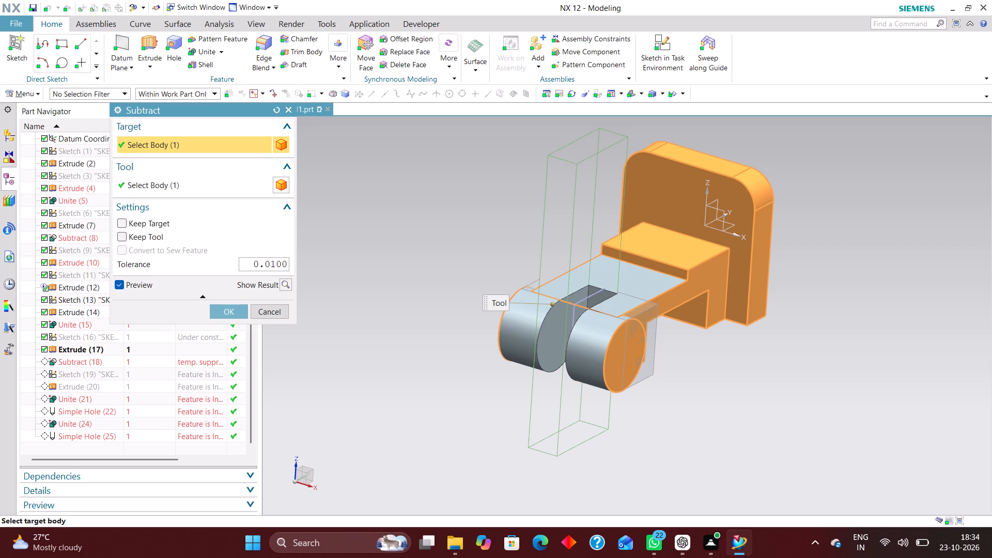
{"action": "left_click", "coordinate": [235, 314]}
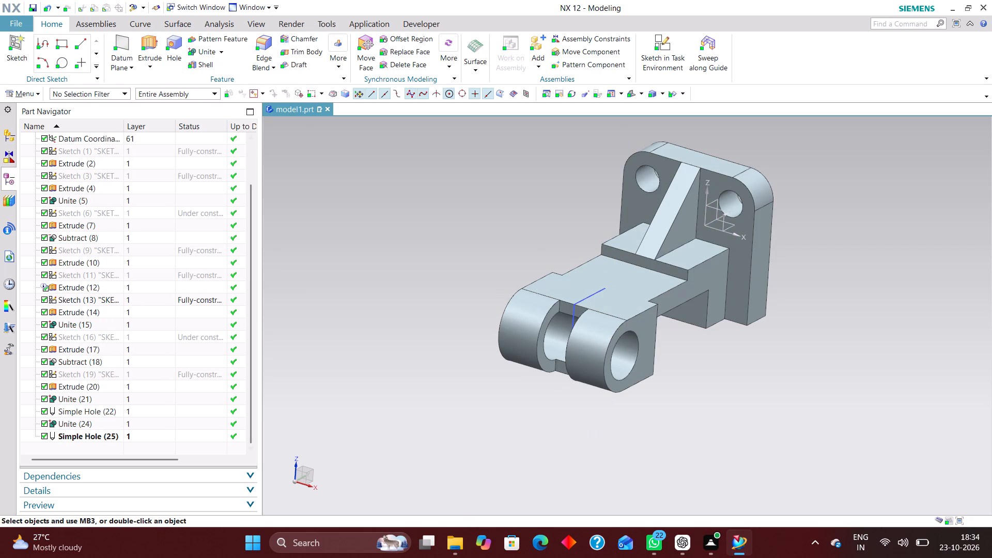
Hide the rectangle sketch whose lines still show on the fork end, Sketch (13).
{"action": "middle_click_drag", "start_coordinate": [718, 345], "coordinate": [723, 368]}
{"action": "right_click_drag", "start_coordinate": [751, 365], "coordinate": [703, 365]}
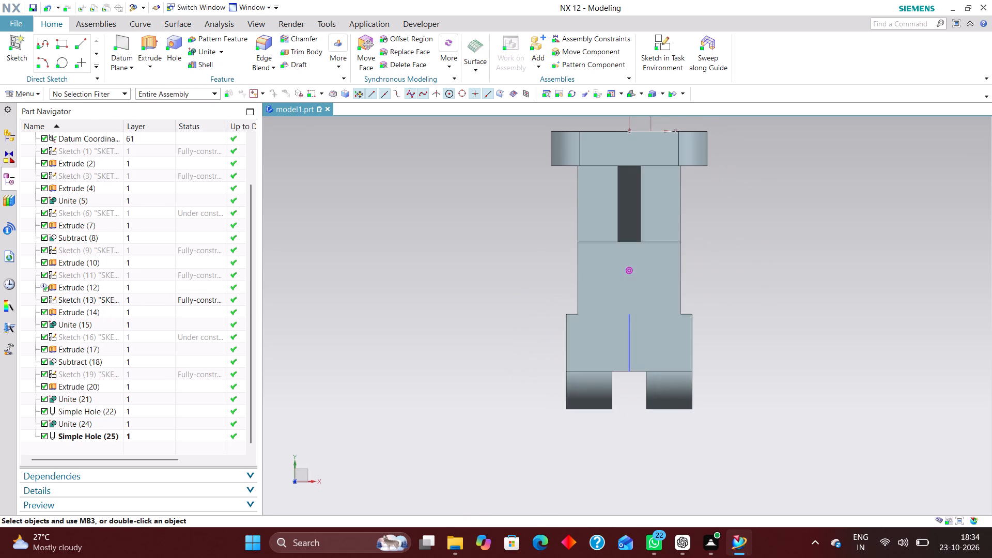
{"action": "middle_click_drag", "start_coordinate": [663, 422], "coordinate": [638, 376]}
{"action": "scroll", "coordinate": [638, 373], "scroll_direction": "up", "scroll_amount": 1}
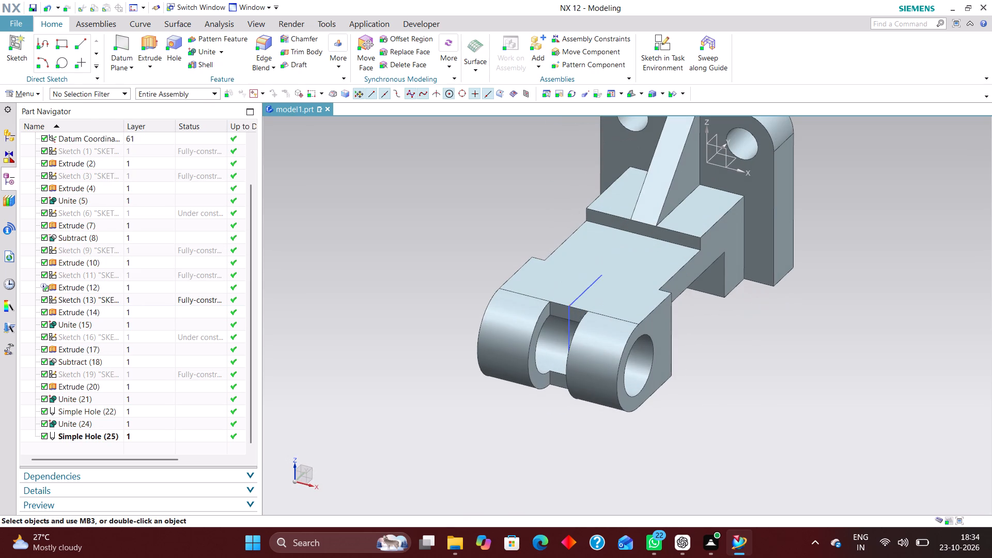
{"action": "right_click_drag", "start_coordinate": [568, 329], "coordinate": [569, 370]}
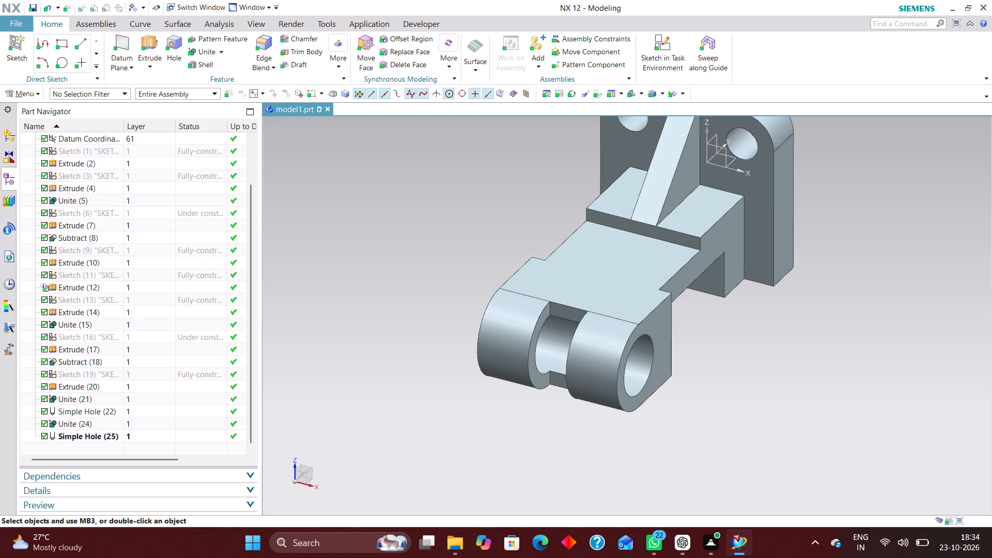
Examine the fork slot's sketch, extrusion and Subtract features and the neighbouring Unite (15) in the model history.
{"action": "scroll", "coordinate": [130, 370], "scroll_direction": "down", "scroll_amount": 1}
{"action": "left_click", "coordinate": [98, 338]}
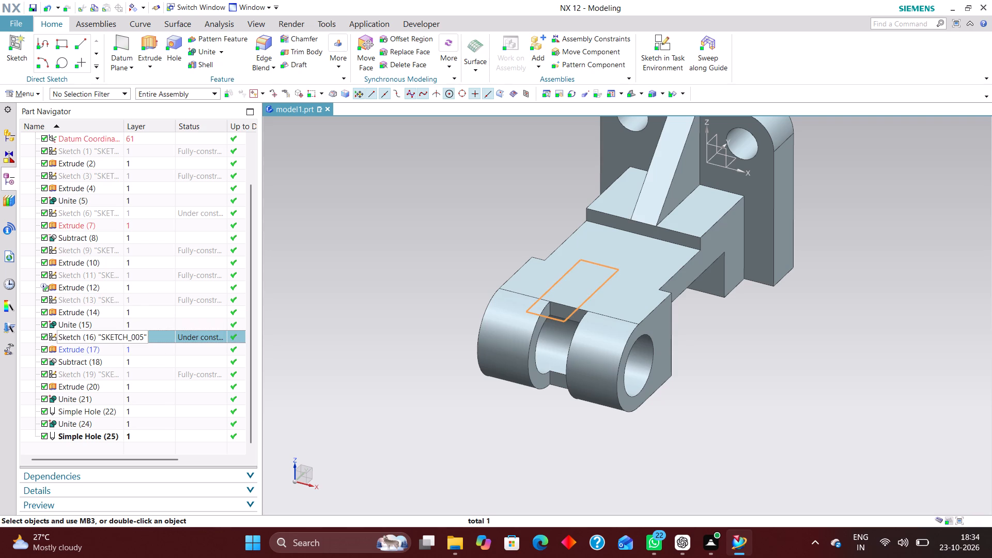
{"action": "left_click", "coordinate": [113, 351]}
{"action": "left_click", "coordinate": [98, 319]}
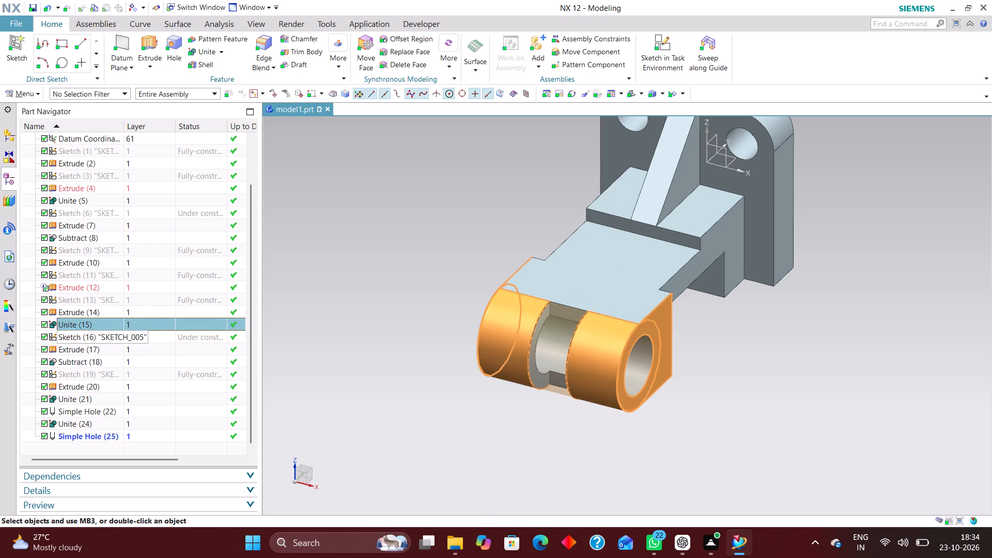
{"action": "left_click", "coordinate": [103, 337]}
{"action": "left_click", "coordinate": [105, 348]}
{"action": "left_click", "coordinate": [107, 361]}
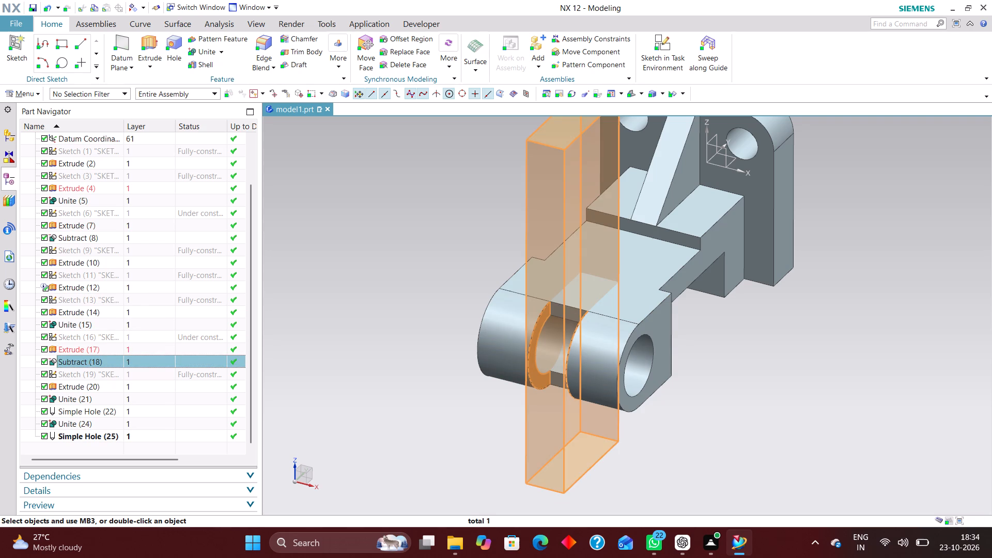
{"action": "left_click", "coordinate": [343, 381]}
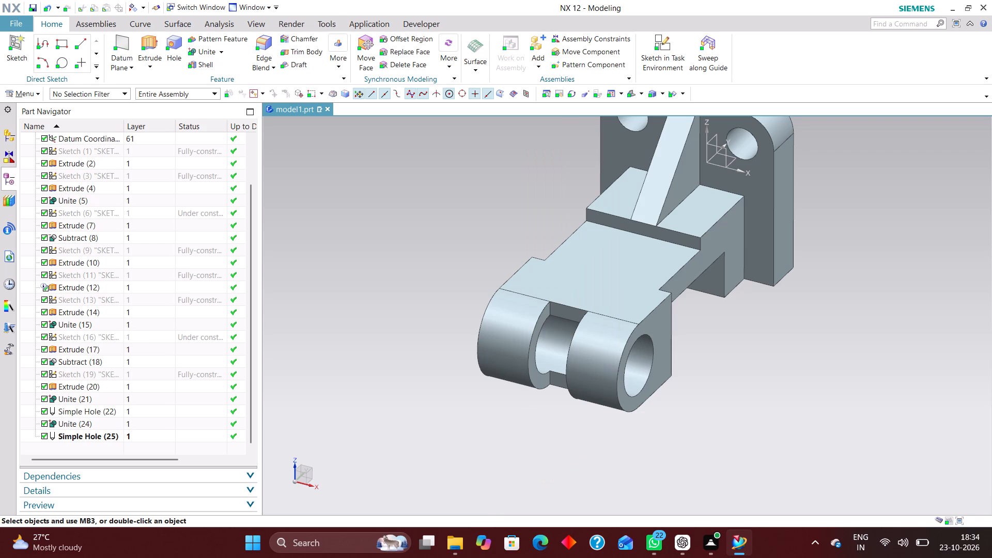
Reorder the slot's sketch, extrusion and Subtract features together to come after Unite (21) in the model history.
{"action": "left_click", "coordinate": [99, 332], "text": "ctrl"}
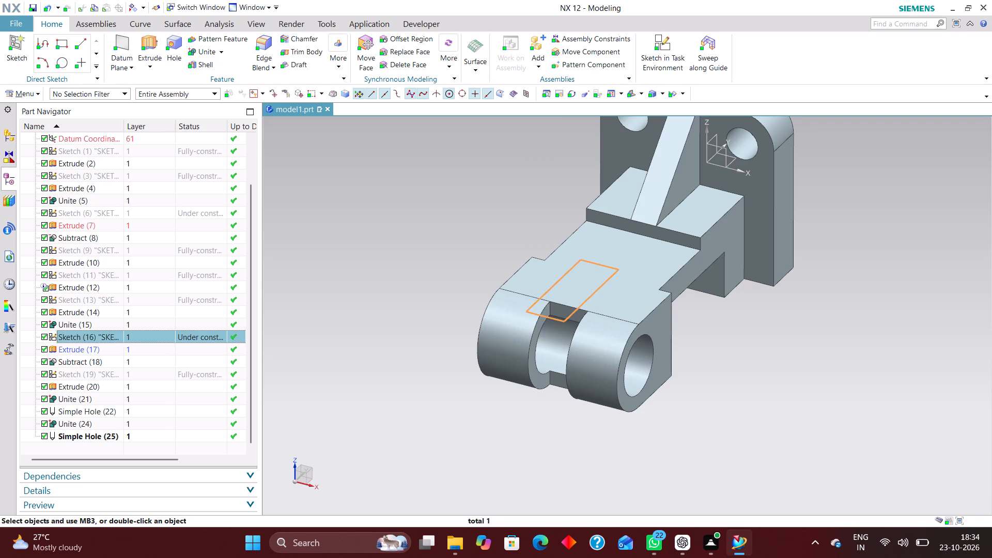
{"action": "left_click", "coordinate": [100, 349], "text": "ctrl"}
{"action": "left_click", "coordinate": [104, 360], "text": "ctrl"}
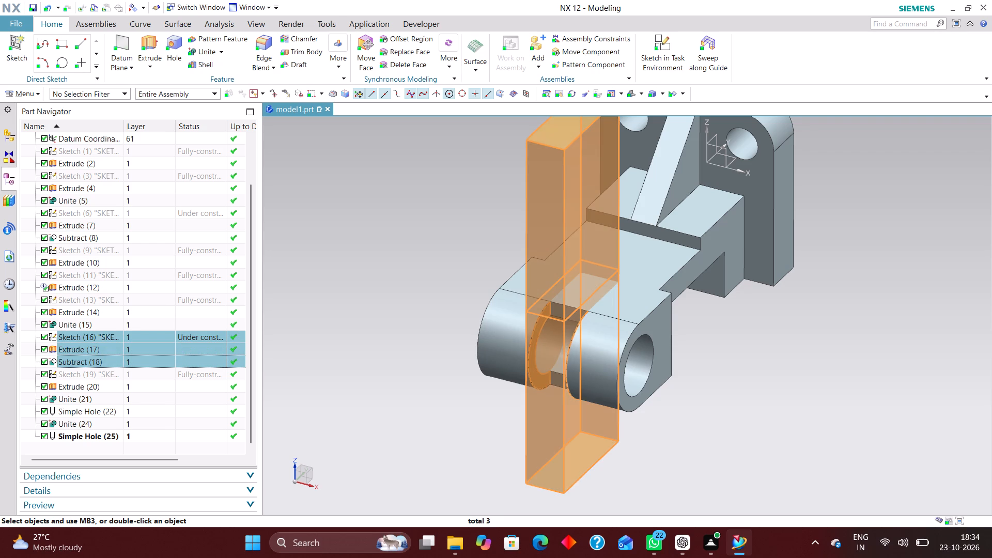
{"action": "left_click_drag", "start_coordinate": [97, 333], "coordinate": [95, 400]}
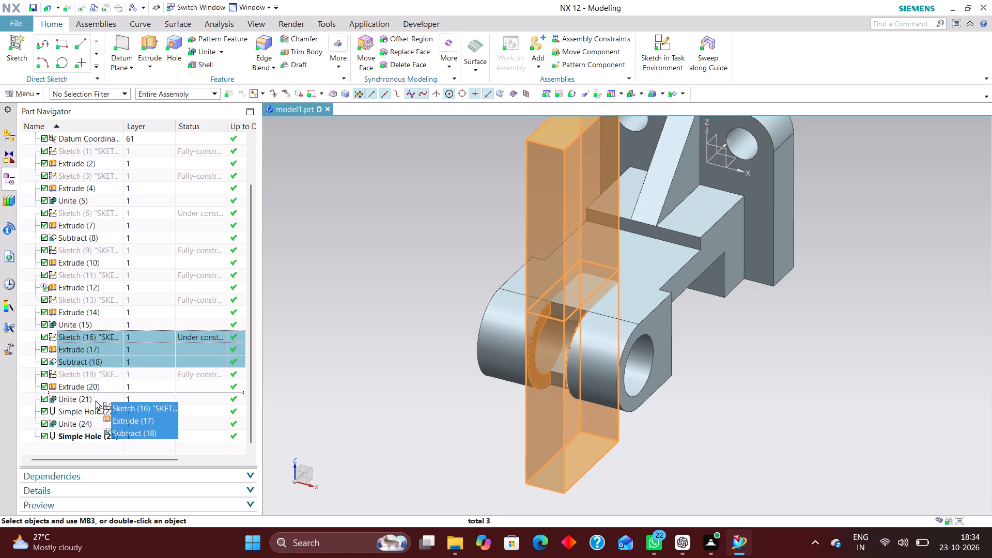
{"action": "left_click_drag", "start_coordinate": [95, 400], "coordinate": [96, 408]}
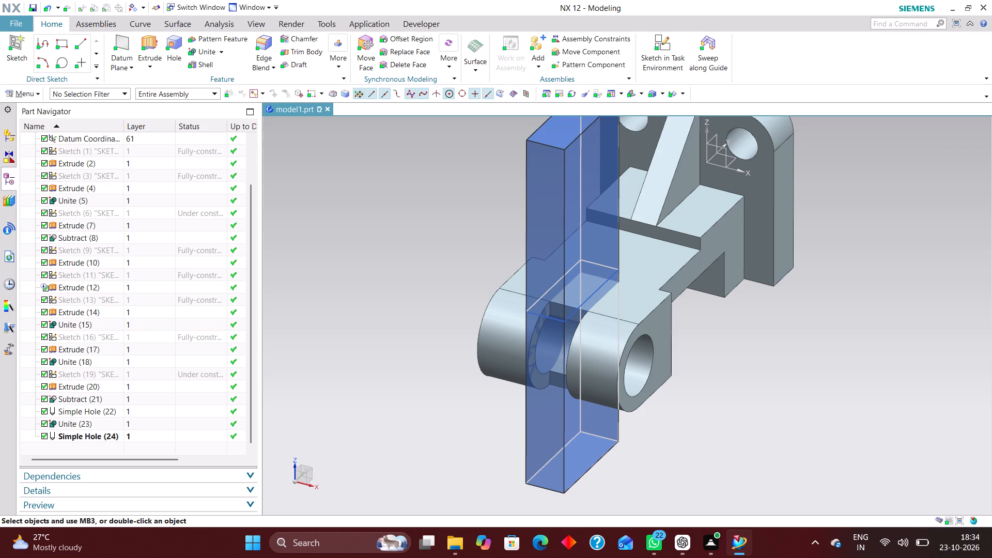
Delete the slot's rectangle sketch, Sketch (19), along with its dependent extrusion and Subtract feature.
{"action": "left_click", "coordinate": [101, 332]}
{"action": "left_click", "coordinate": [104, 373]}
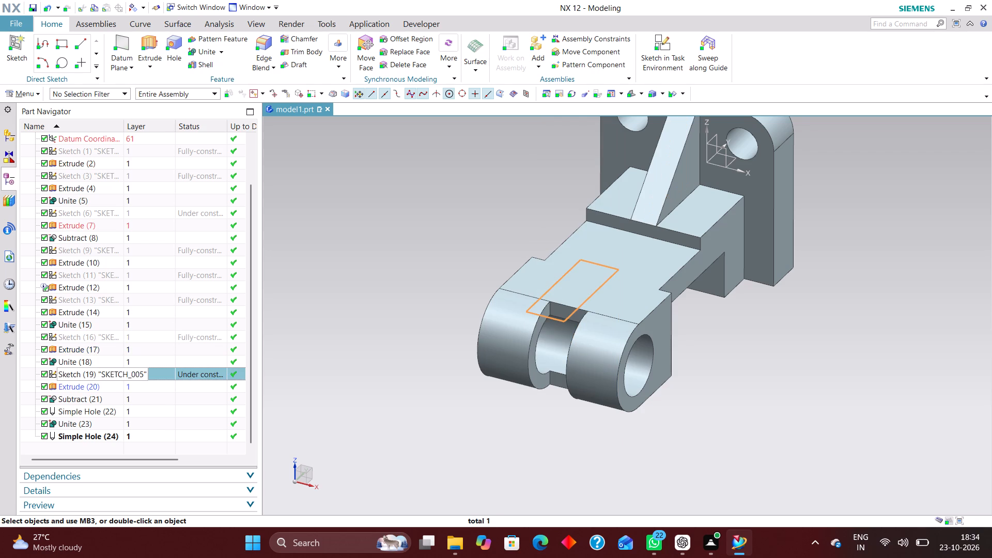
{"action": "left_click", "coordinate": [103, 384]}
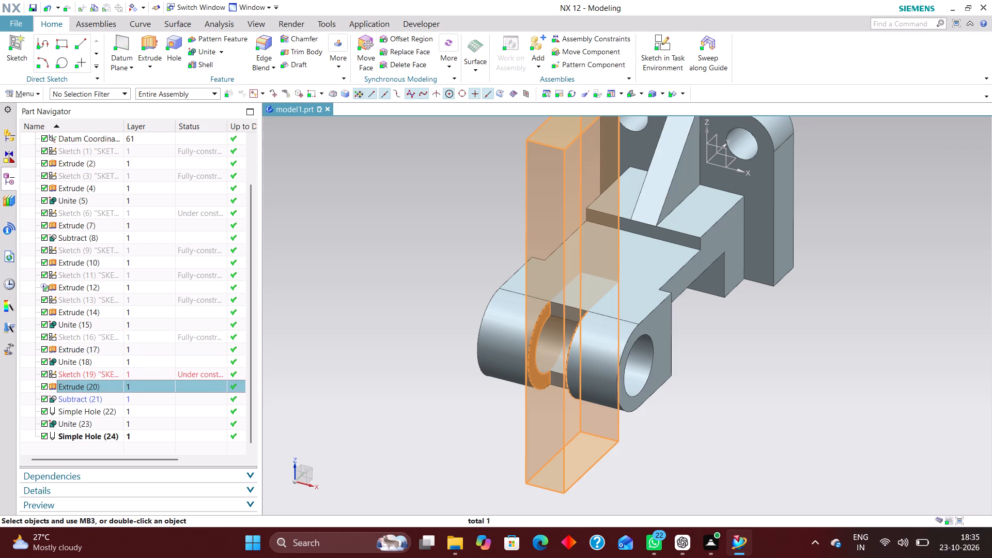
{"action": "left_click", "coordinate": [104, 397]}
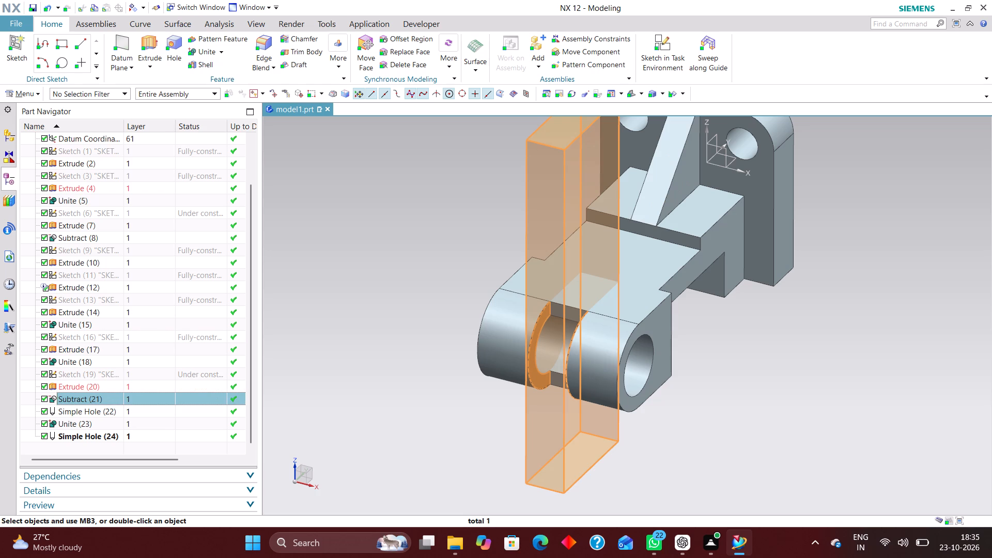
{"action": "left_click", "coordinate": [112, 371]}
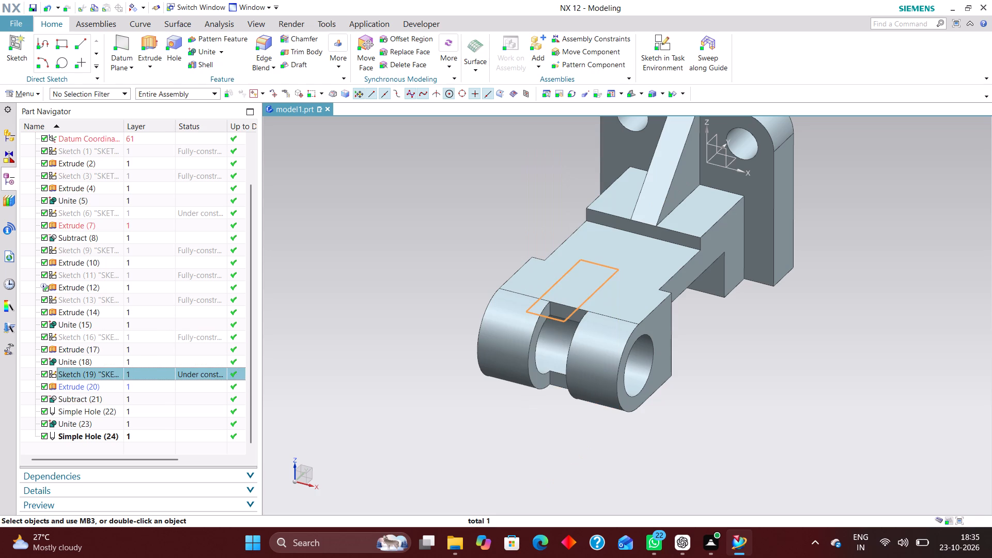
{"action": "right_click", "coordinate": [132, 374]}
{"action": "left_click", "coordinate": [222, 387]}
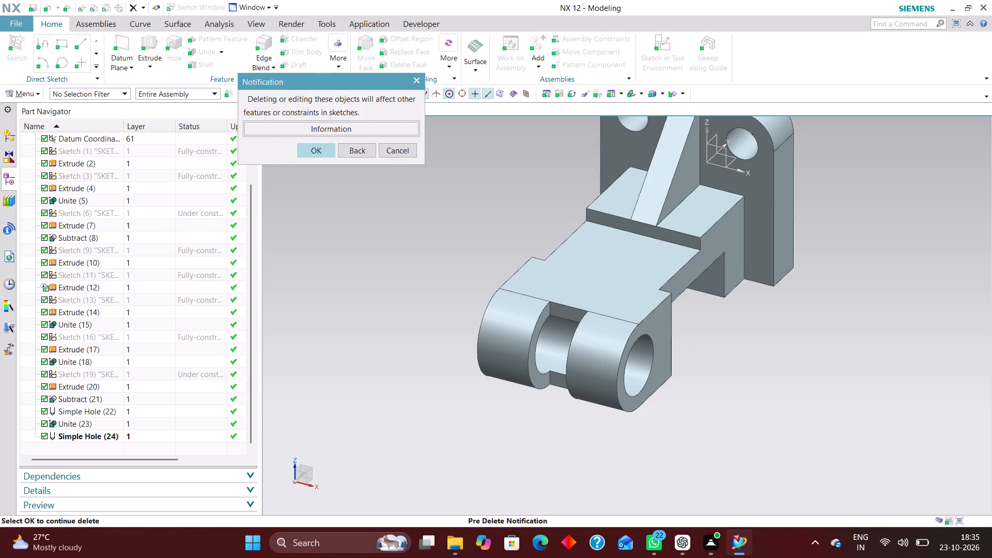
{"action": "left_click", "coordinate": [315, 153]}
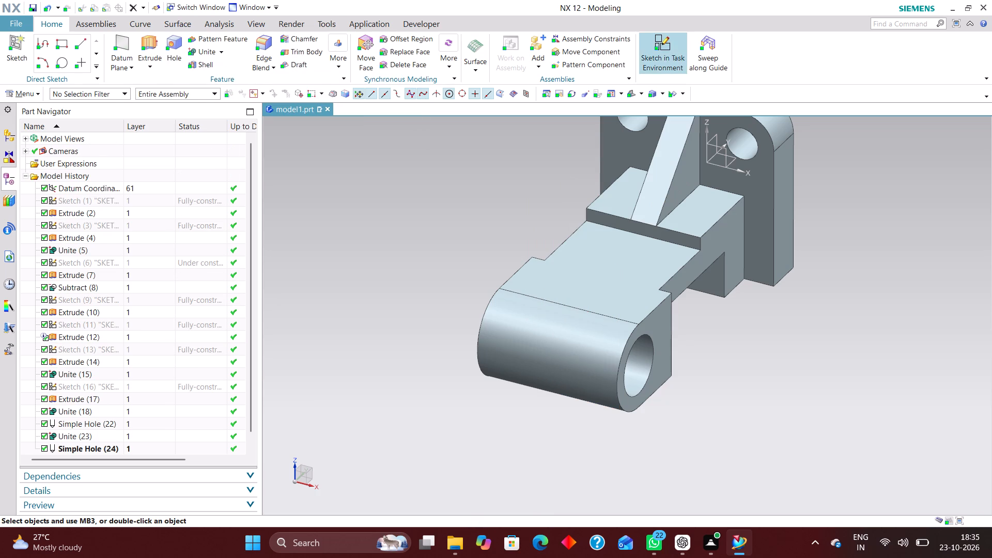
Start a sketch on the horizontal XY plane and draw a rectangle about 15 by 53 mm extending past the fork end's rounded front.
{"action": "left_click", "coordinate": [661, 51]}
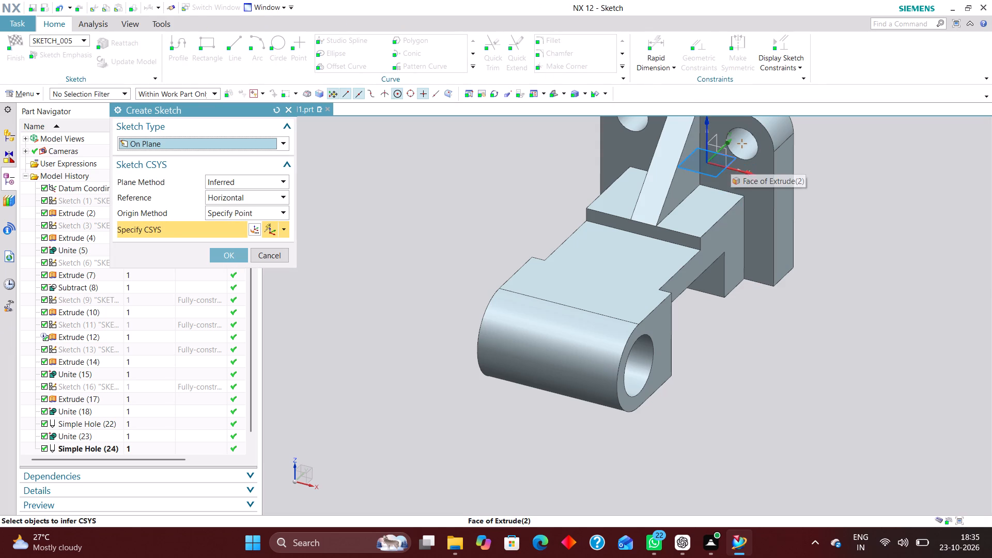
{"action": "left_click", "coordinate": [731, 164]}
{"action": "left_click", "coordinate": [226, 252]}
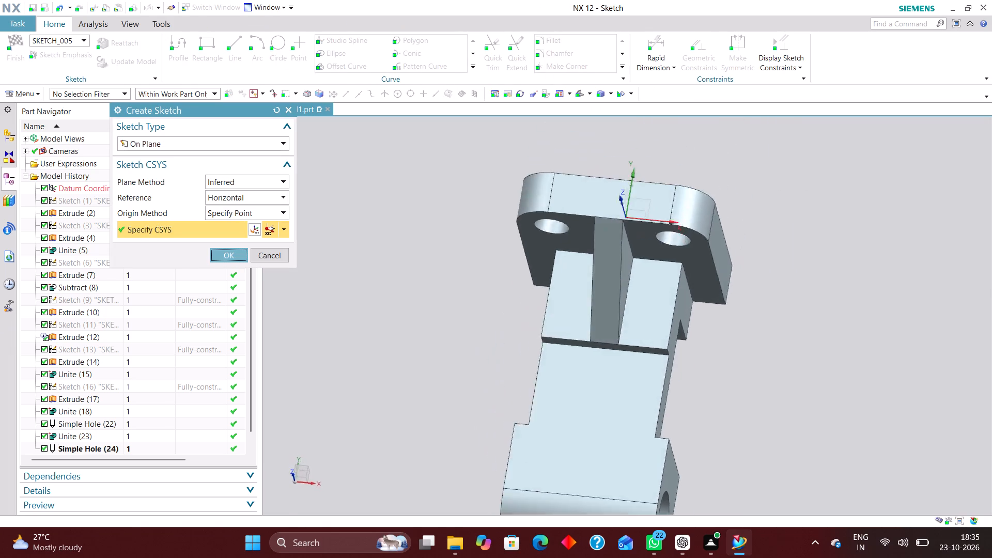
{"action": "scroll", "coordinate": [439, 193], "scroll_direction": "down", "scroll_amount": 10}
{"action": "scroll", "coordinate": [564, 488], "scroll_direction": "up", "scroll_amount": 4}
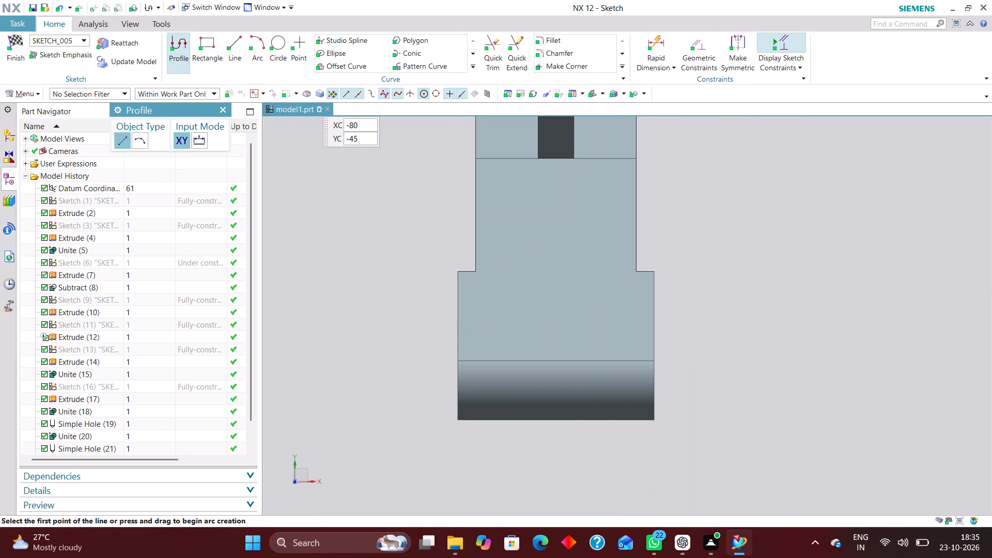
{"action": "left_click", "coordinate": [211, 47]}
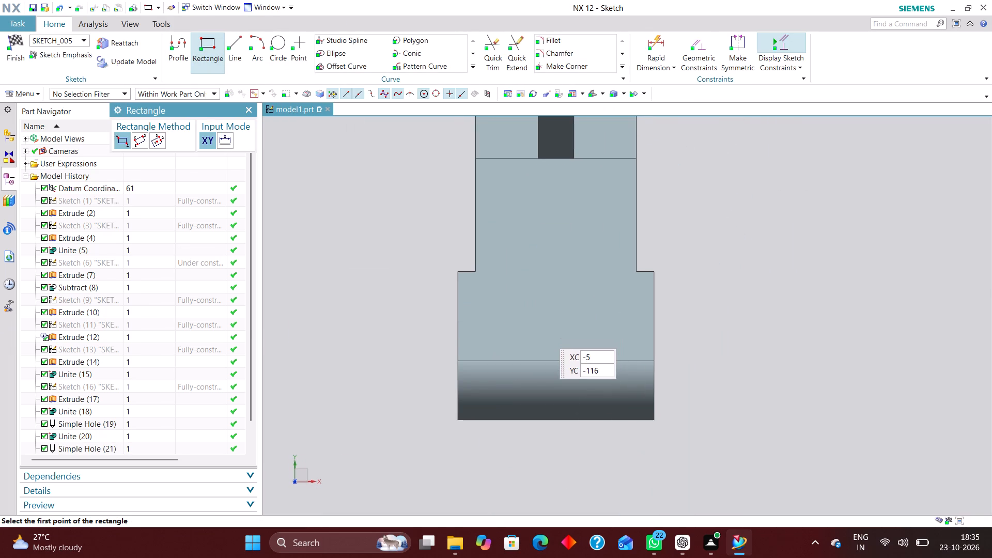
{"action": "left_click", "coordinate": [540, 320]}
{"action": "left_click", "coordinate": [585, 477]}
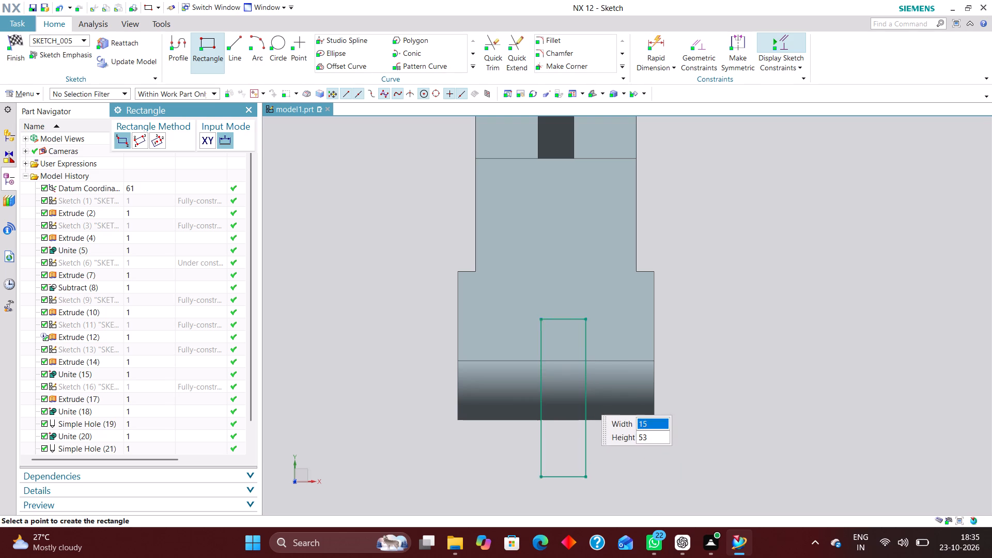
Constrain the midpoint of the rectangle's inner short edge onto the sketch's Y axis.
{"action": "left_click", "coordinate": [699, 52]}
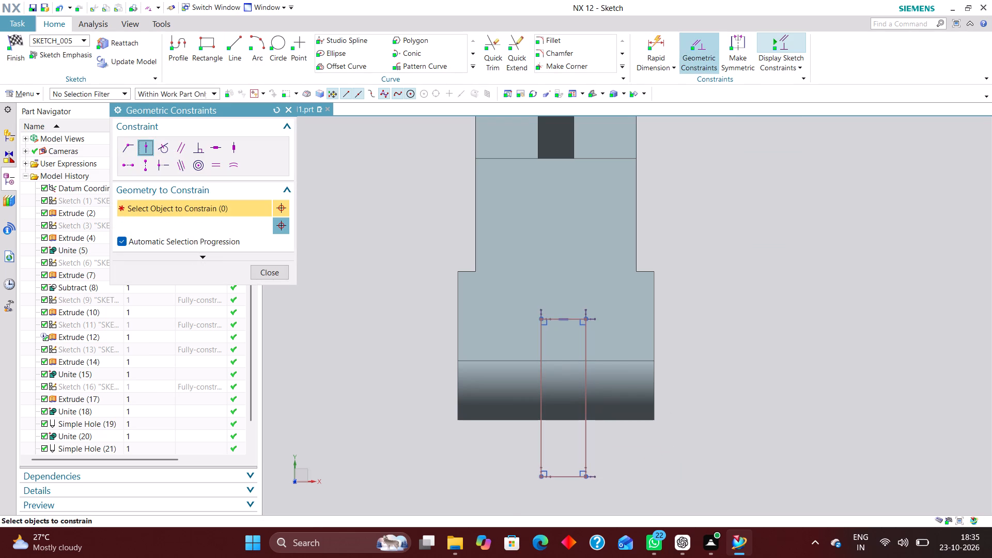
{"action": "scroll", "coordinate": [433, 305], "scroll_direction": "down", "scroll_amount": 2}
{"action": "left_click", "coordinate": [517, 314]}
{"action": "scroll", "coordinate": [516, 374], "scroll_direction": "down", "scroll_amount": 2}
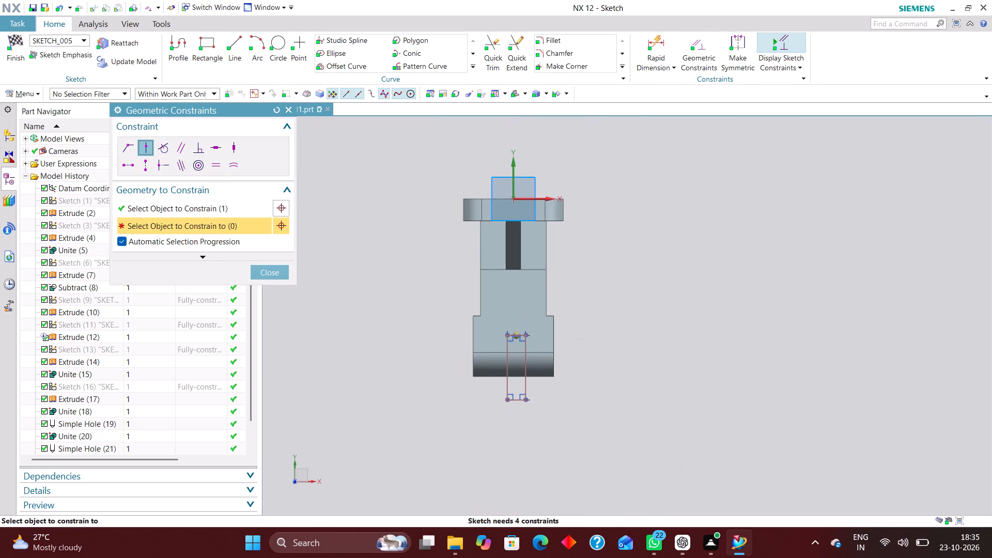
{"action": "left_click", "coordinate": [514, 178]}
{"action": "scroll", "coordinate": [511, 395], "scroll_direction": "up", "scroll_amount": 1}
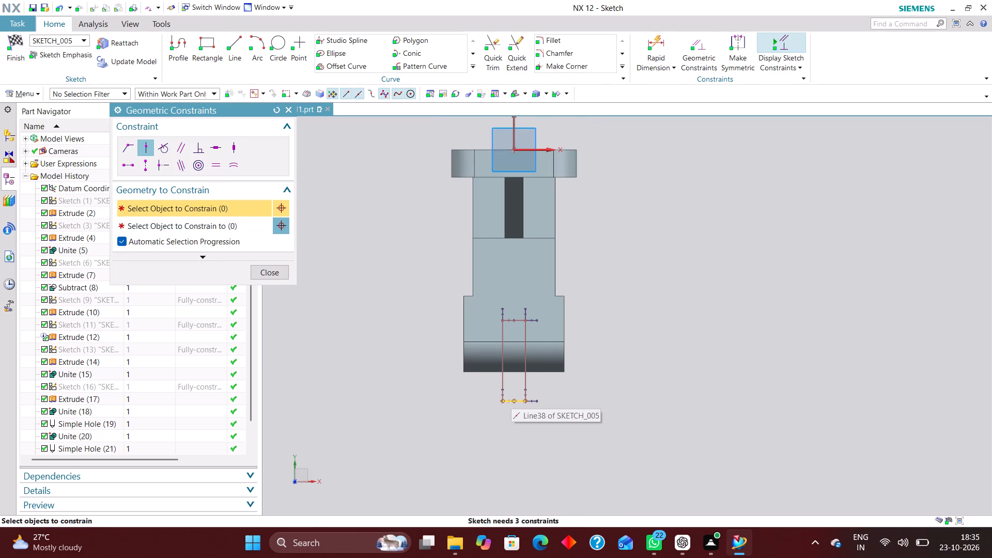
Dimension the rectangle's inner short edge and set its width to 18 mm.
{"action": "left_click", "coordinate": [654, 35]}
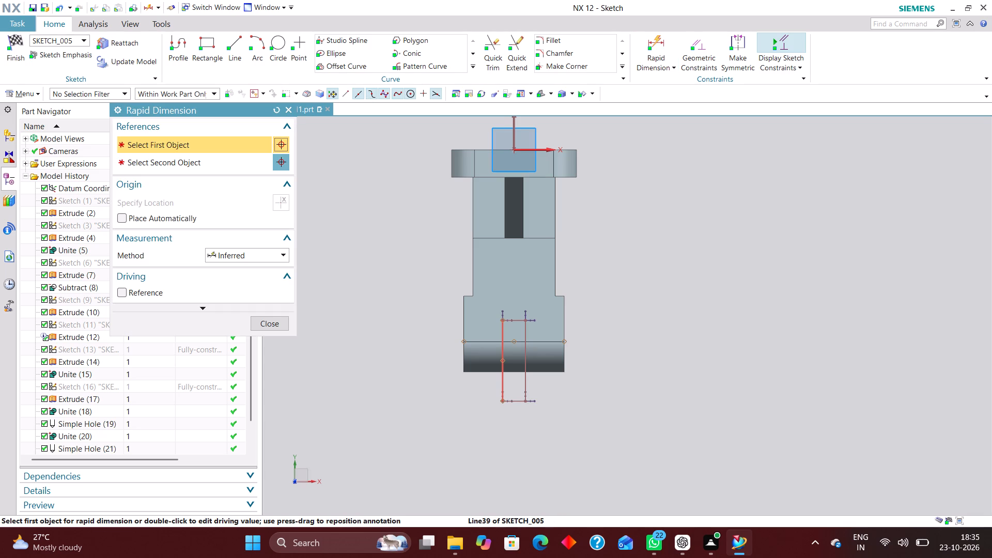
{"action": "scroll", "coordinate": [492, 323], "scroll_direction": "up", "scroll_amount": 4}
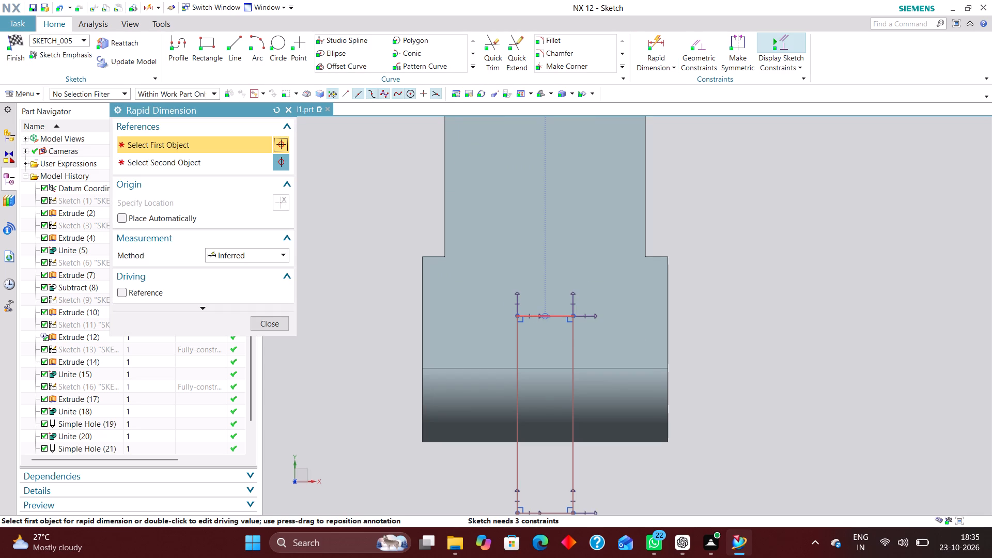
{"action": "left_click", "coordinate": [561, 313]}
{"action": "left_click", "coordinate": [544, 240]}
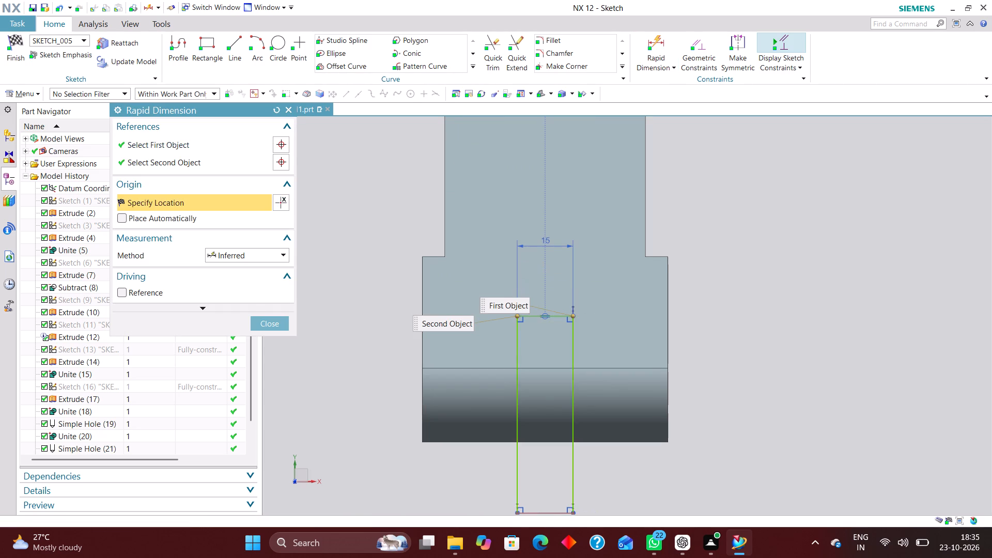
{"action": "type", "text": "18"}
{"action": "key", "text": "Return"}
{"action": "scroll", "coordinate": [553, 233], "scroll_direction": "down", "scroll_amount": 2}
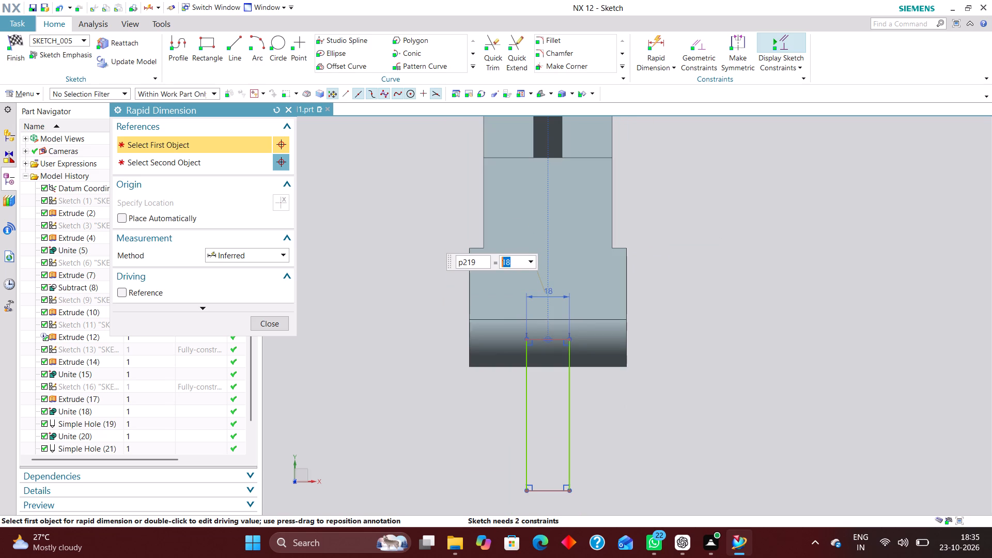
{"action": "scroll", "coordinate": [489, 302], "scroll_direction": "down", "scroll_amount": 1}
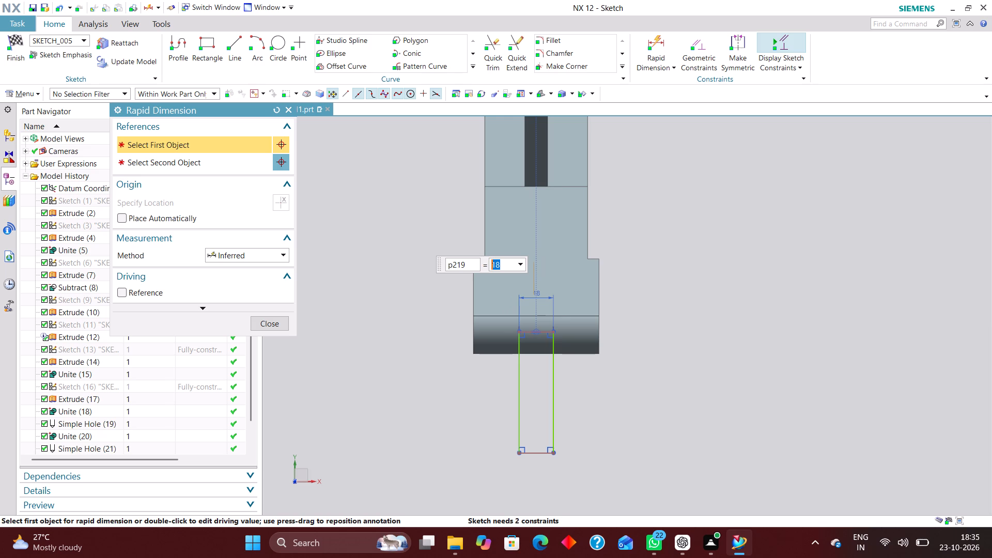
{"action": "left_click", "coordinate": [283, 326]}
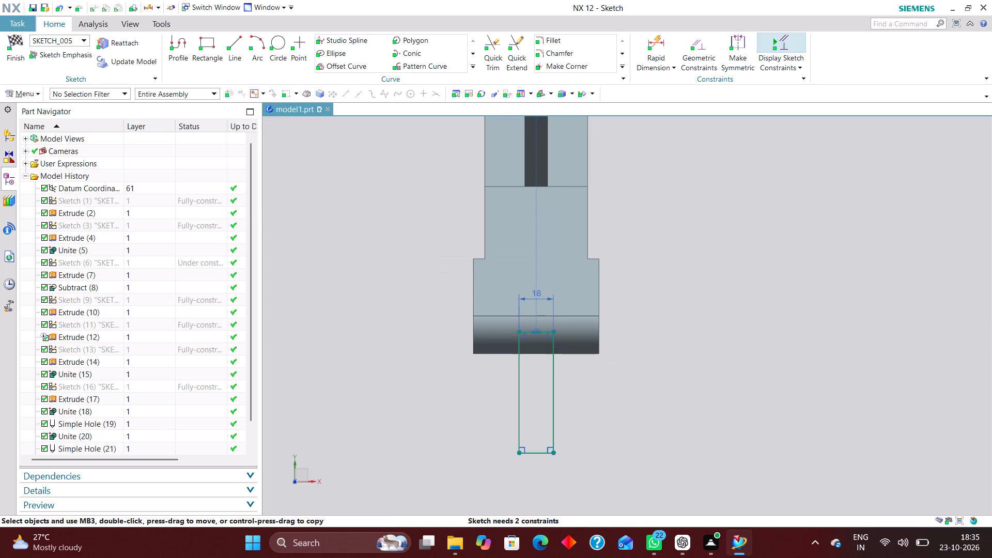
Stretch the rectangle's inner edge back to about the fork block's shoulders, remove the inferred parallel constraint, and finish the sketch.
{"action": "left_click_drag", "start_coordinate": [537, 333], "coordinate": [541, 265]}
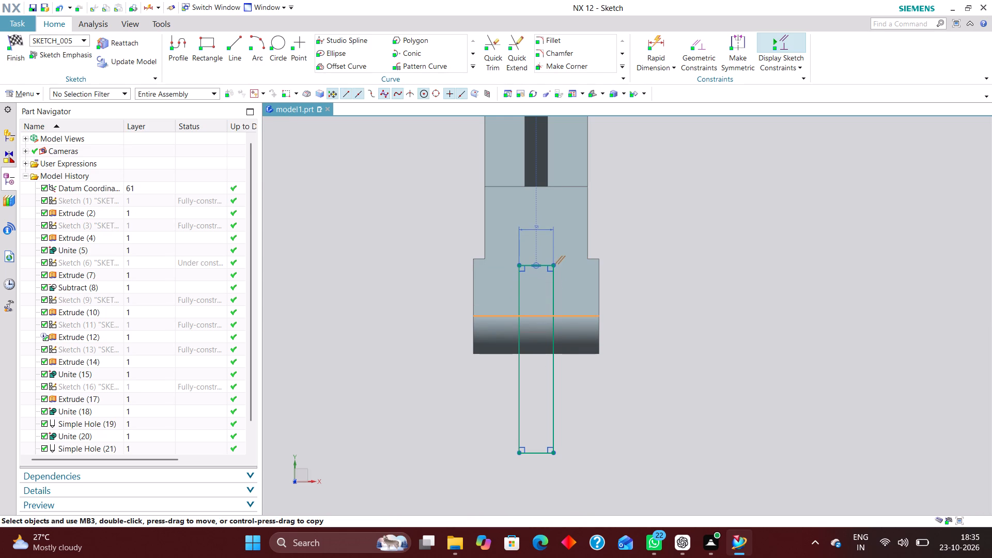
{"action": "left_click_drag", "start_coordinate": [541, 265], "coordinate": [542, 258]}
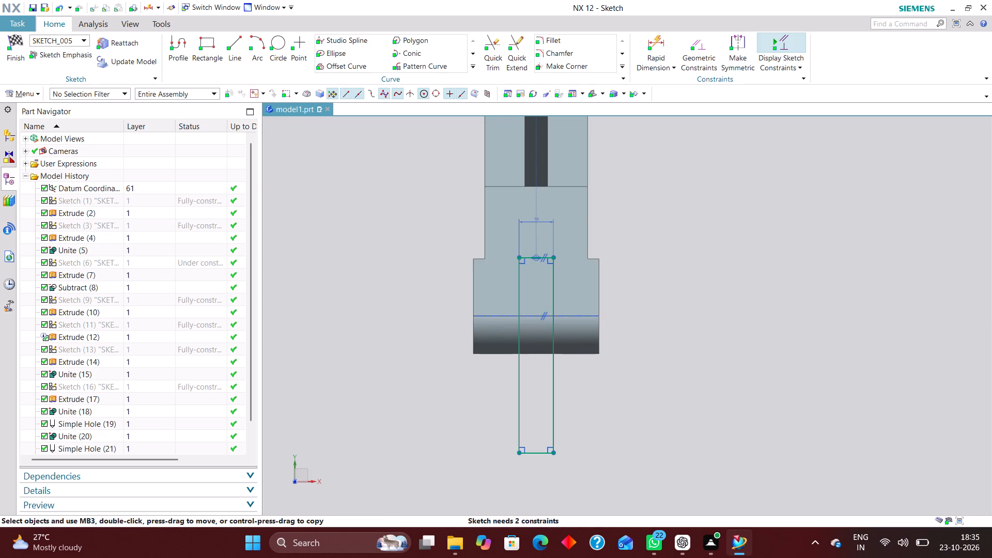
{"action": "right_click_drag", "start_coordinate": [546, 311], "coordinate": [501, 315]}
{"action": "left_click", "coordinate": [12, 38]}
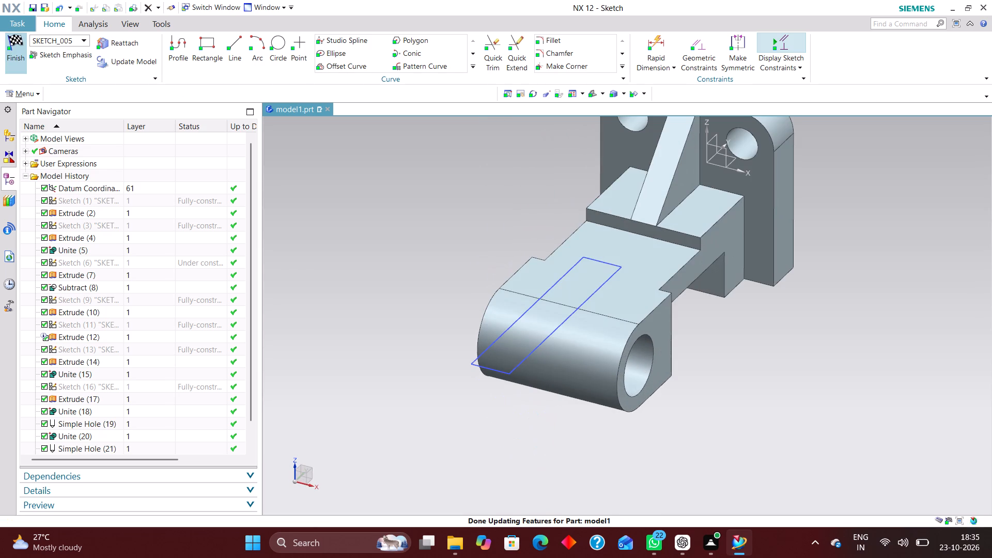
Extrude the 18 mm wide rectangle from -70 to 34 mm and subtract it from the bracket body to cut the fork slot.
{"action": "left_click", "coordinate": [143, 44]}
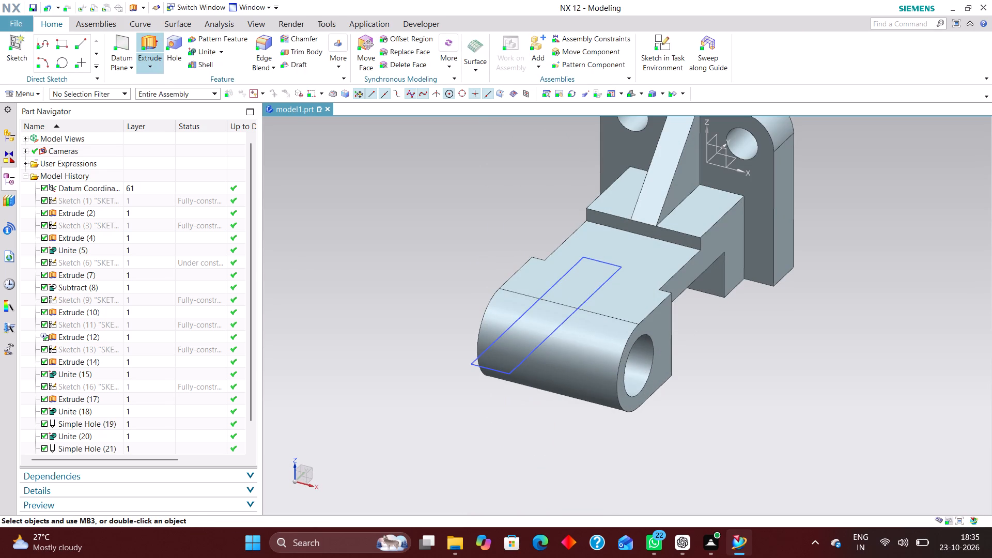
{"action": "left_click", "coordinate": [486, 368]}
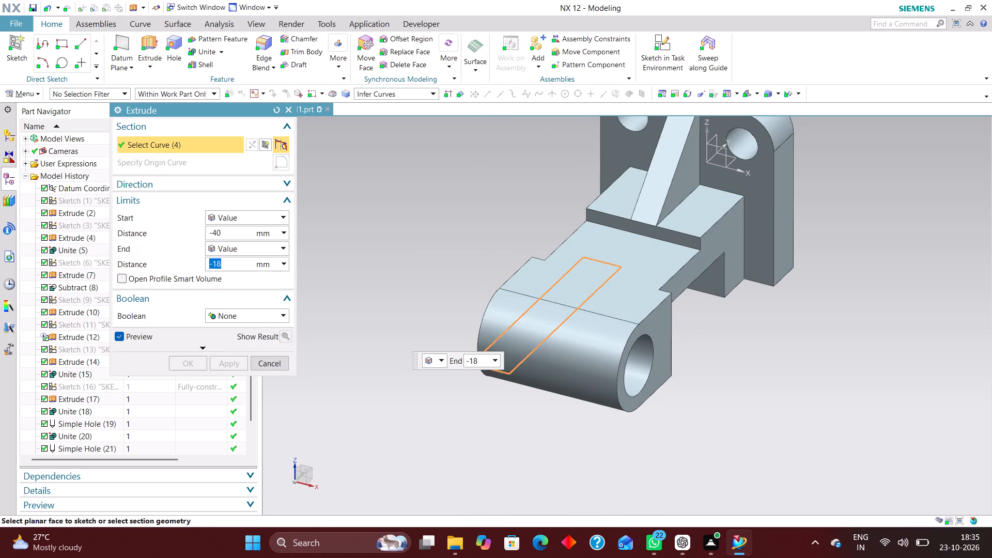
{"action": "left_click_drag", "start_coordinate": [542, 351], "coordinate": [551, 243]}
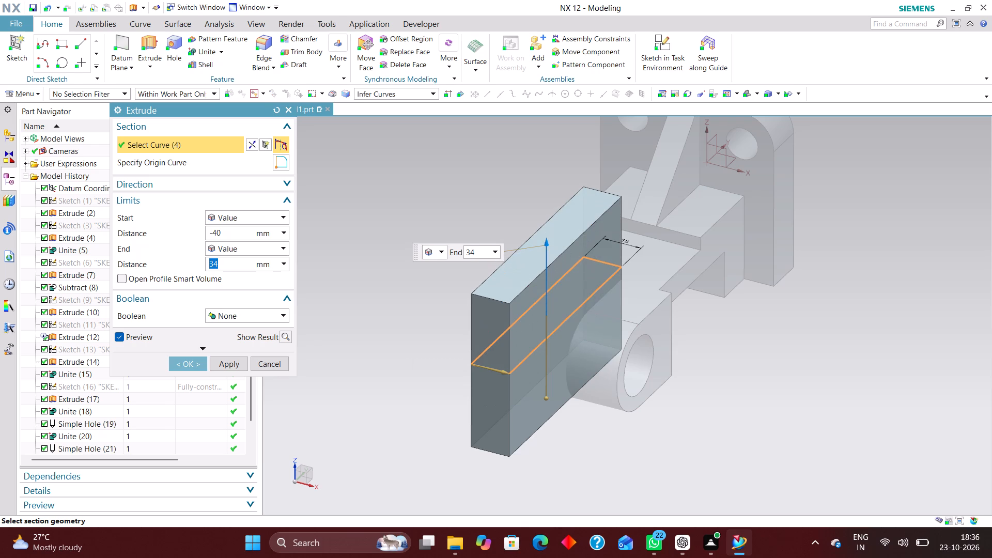
{"action": "left_click_drag", "start_coordinate": [544, 398], "coordinate": [548, 460]}
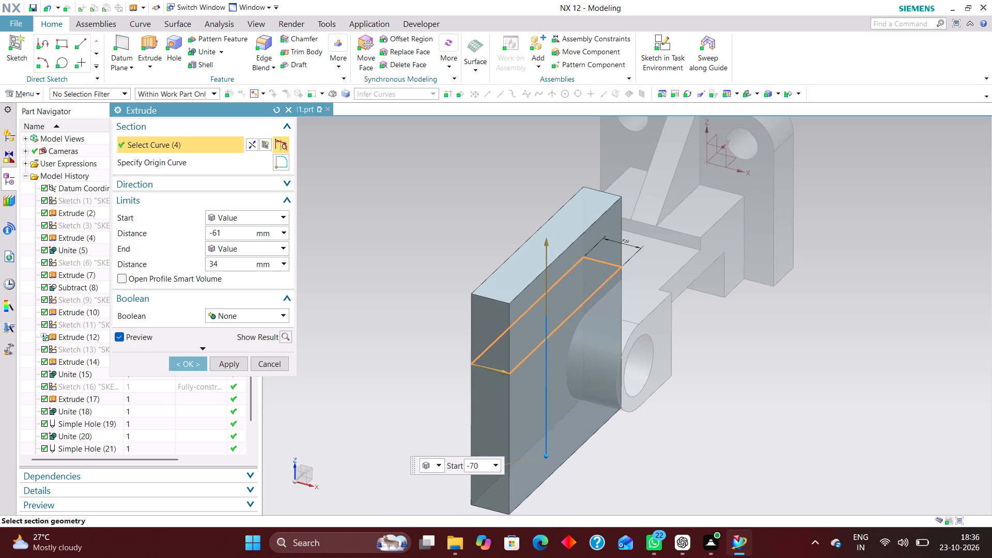
{"action": "left_click_drag", "start_coordinate": [548, 460], "coordinate": [548, 460]}
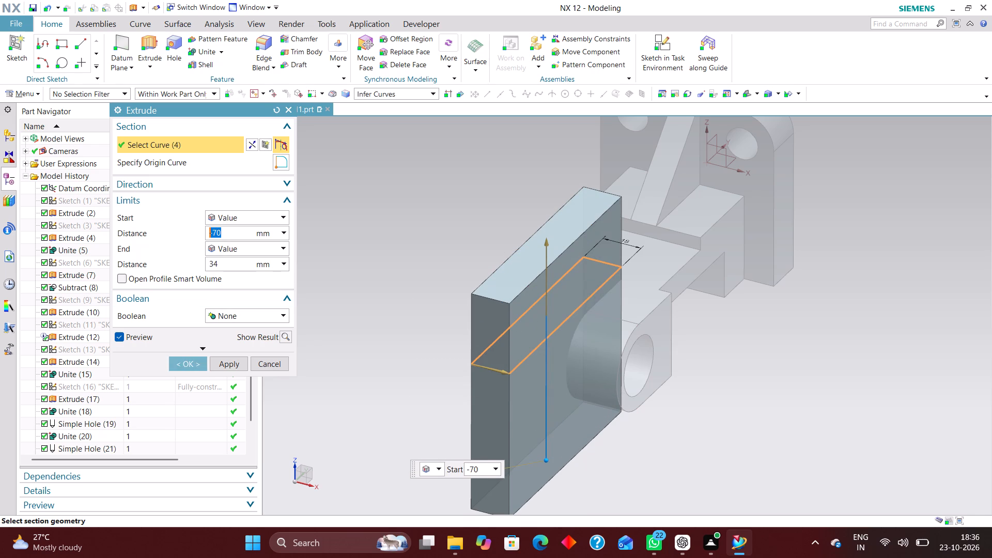
{"action": "left_click", "coordinate": [266, 316]}
{"action": "left_click", "coordinate": [246, 354]}
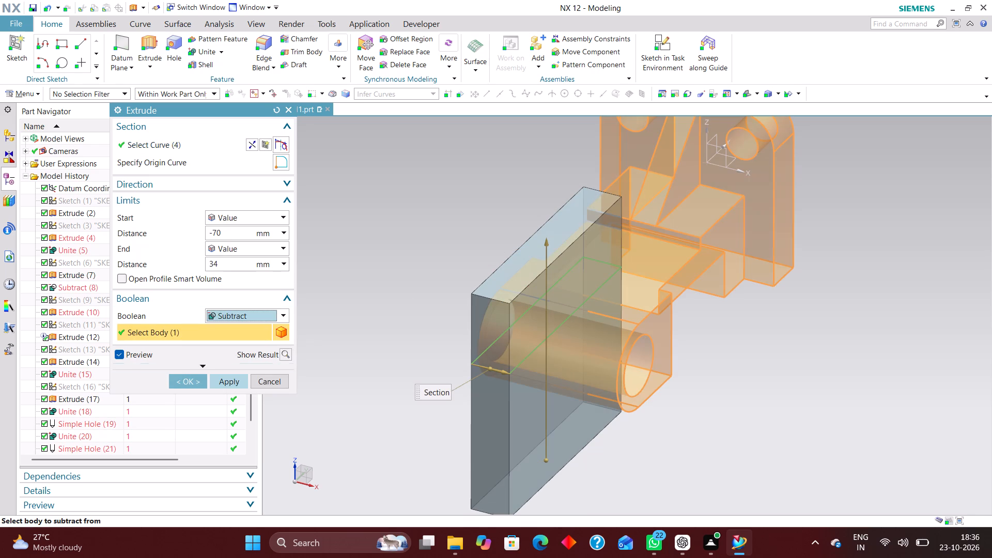
{"action": "left_click", "coordinate": [189, 379]}
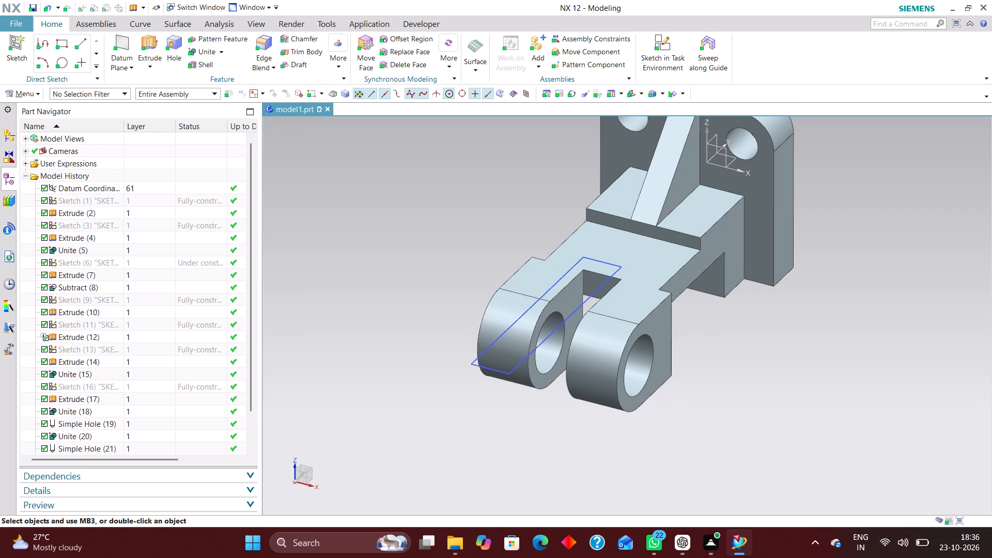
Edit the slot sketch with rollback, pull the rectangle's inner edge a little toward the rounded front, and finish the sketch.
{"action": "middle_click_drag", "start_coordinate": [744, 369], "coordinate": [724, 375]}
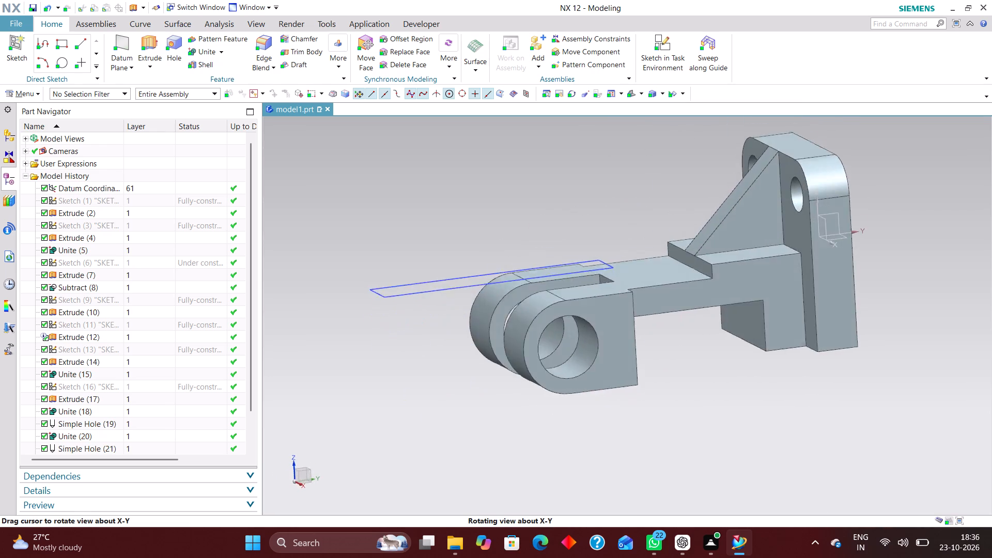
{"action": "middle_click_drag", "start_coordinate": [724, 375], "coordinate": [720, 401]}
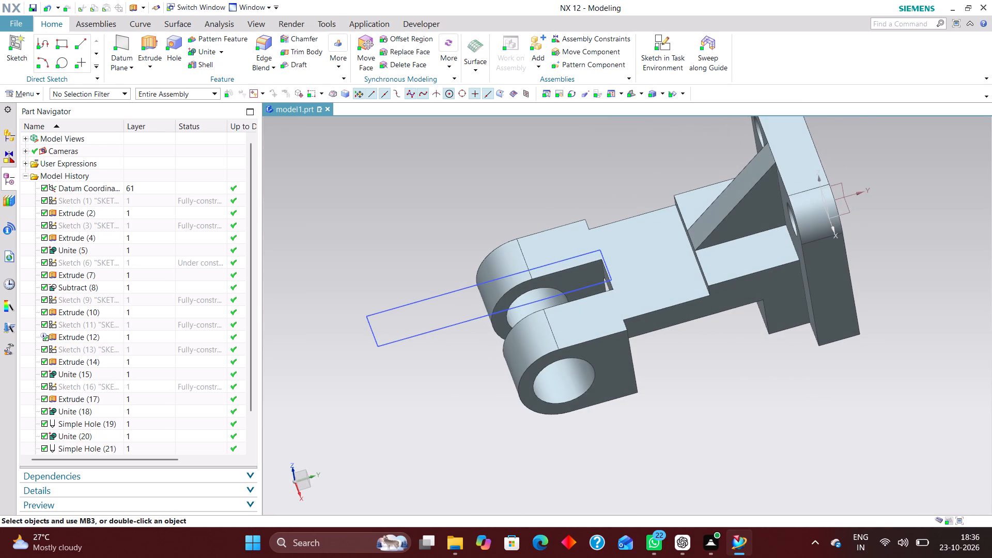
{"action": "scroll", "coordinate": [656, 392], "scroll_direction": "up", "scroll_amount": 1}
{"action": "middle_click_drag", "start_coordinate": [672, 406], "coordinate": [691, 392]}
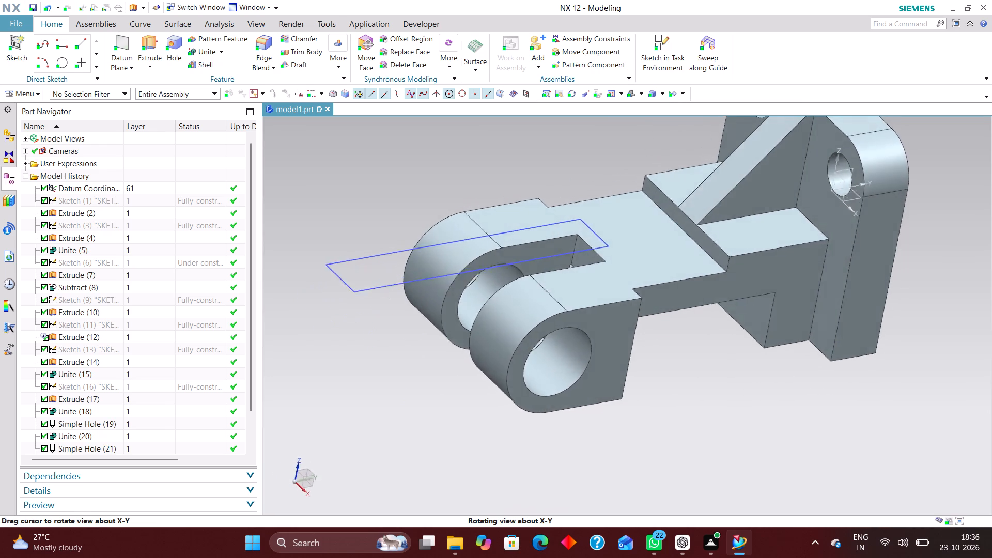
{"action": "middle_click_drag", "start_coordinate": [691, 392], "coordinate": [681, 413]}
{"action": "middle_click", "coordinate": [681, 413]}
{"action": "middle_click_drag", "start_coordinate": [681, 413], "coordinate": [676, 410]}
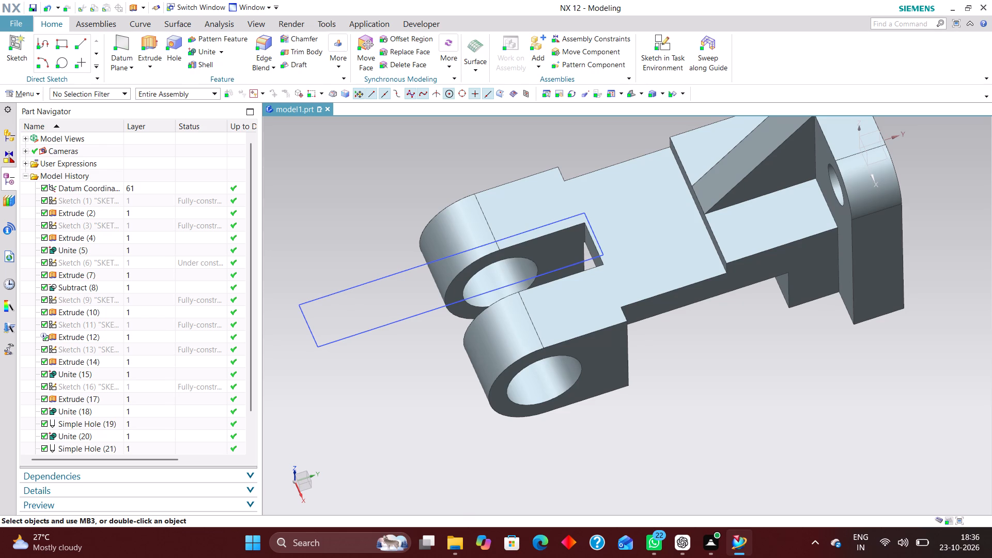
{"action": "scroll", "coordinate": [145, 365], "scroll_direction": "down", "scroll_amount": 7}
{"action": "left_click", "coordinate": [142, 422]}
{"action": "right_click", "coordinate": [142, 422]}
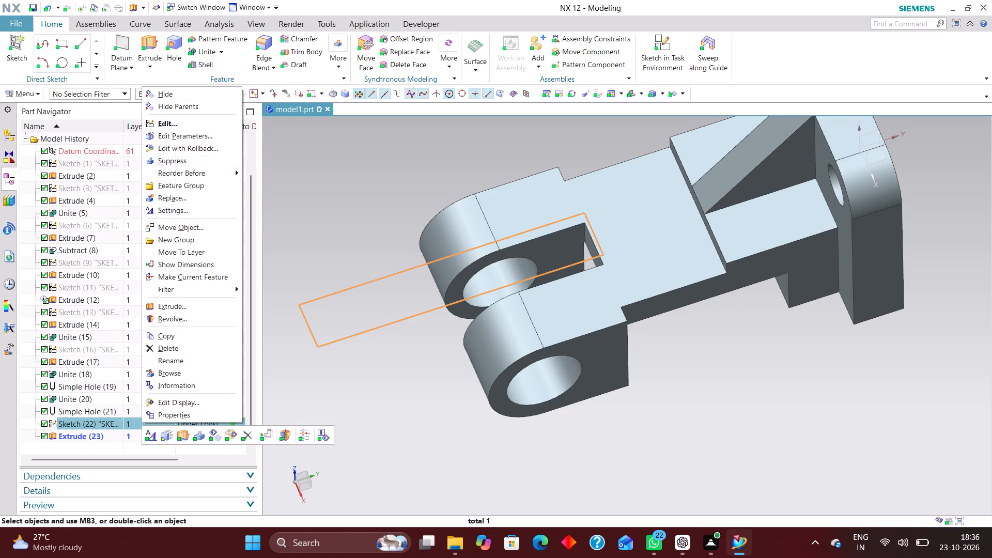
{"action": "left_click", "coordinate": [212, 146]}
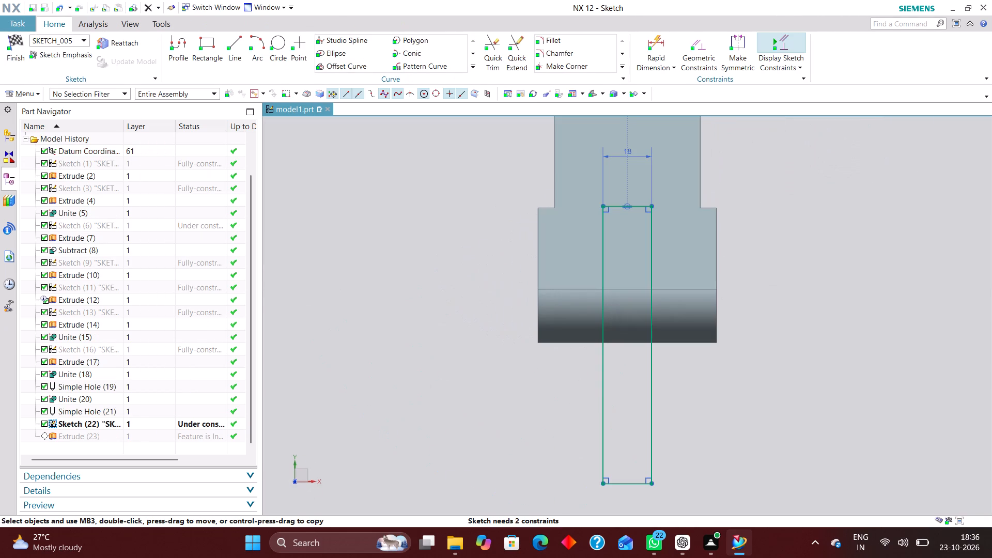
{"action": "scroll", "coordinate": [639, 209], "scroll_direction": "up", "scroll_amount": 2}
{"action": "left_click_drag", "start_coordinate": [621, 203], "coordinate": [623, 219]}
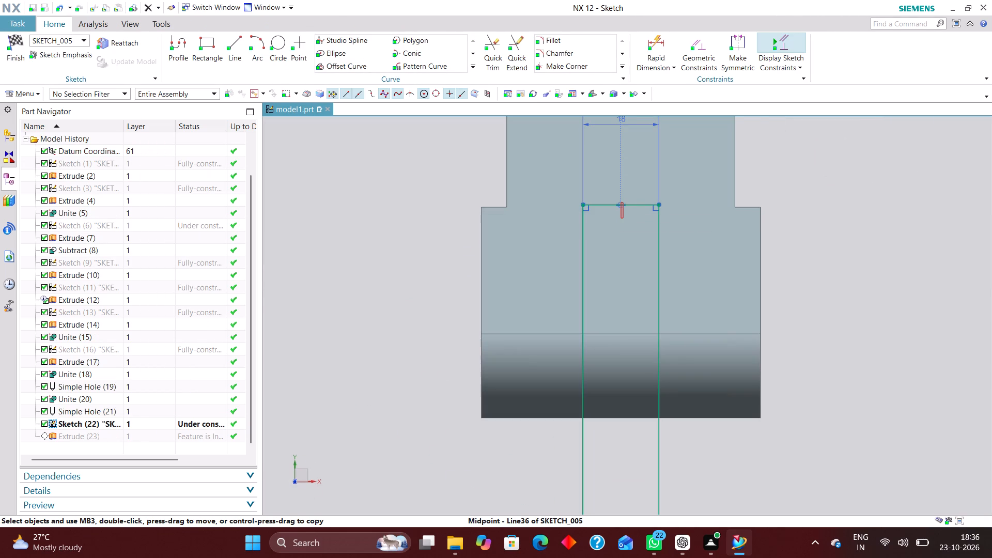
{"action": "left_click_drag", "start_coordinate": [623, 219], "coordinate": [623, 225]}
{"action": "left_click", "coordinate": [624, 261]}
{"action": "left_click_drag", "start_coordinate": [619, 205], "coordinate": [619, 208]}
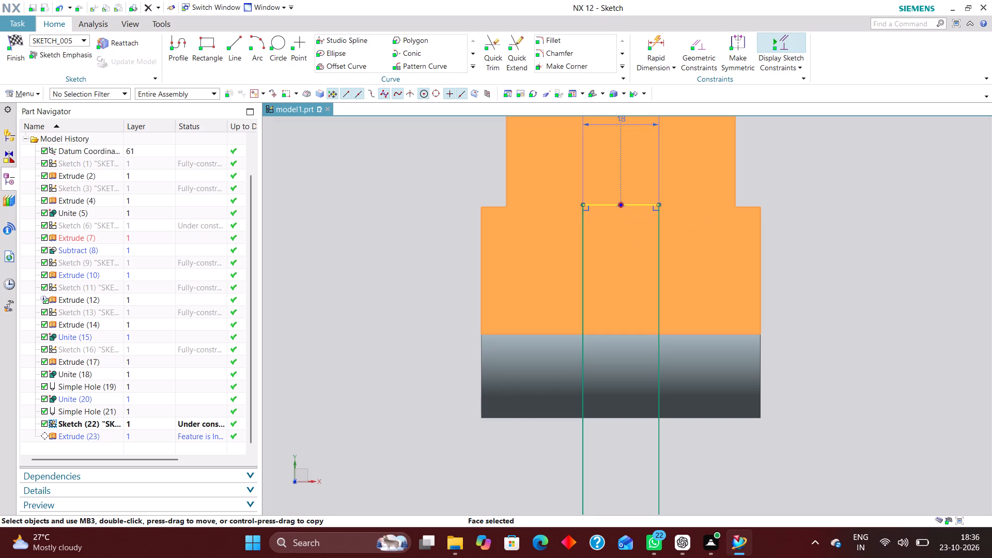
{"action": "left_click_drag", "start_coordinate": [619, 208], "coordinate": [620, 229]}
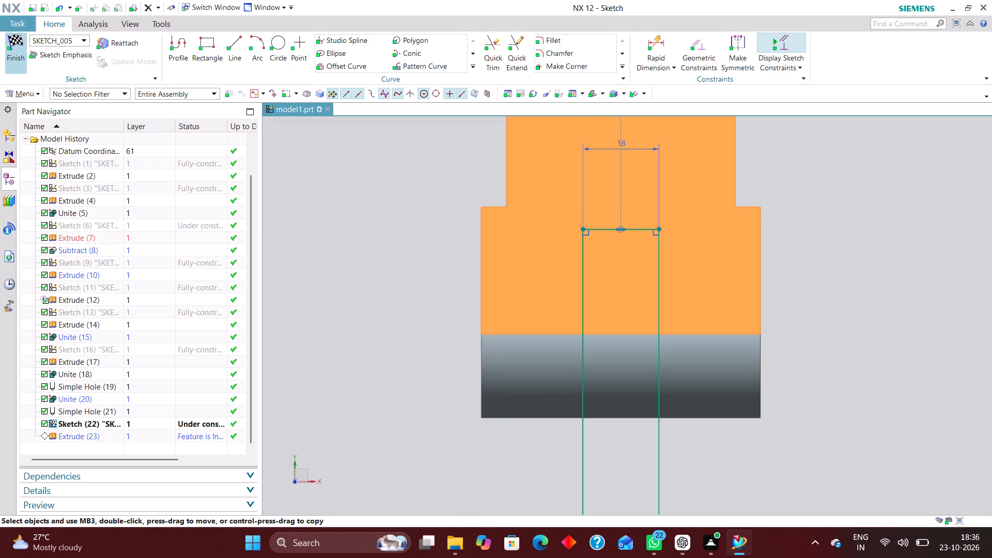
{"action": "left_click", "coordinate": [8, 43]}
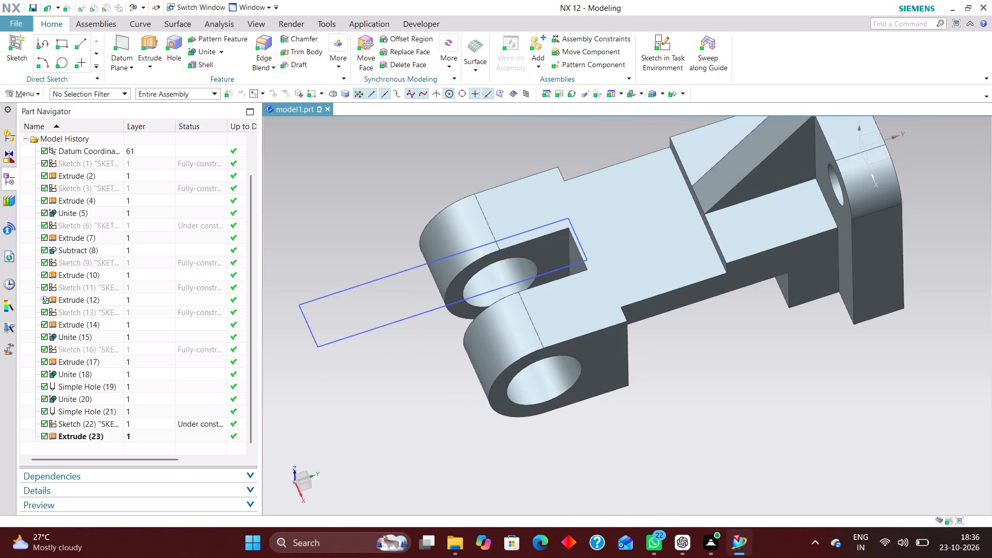
Examine the shortened fork slot and the whole bracket from the side, front and underside.
{"action": "scroll", "coordinate": [701, 378], "scroll_direction": "up", "scroll_amount": 1}
{"action": "middle_click_drag", "start_coordinate": [700, 377], "coordinate": [675, 357]}
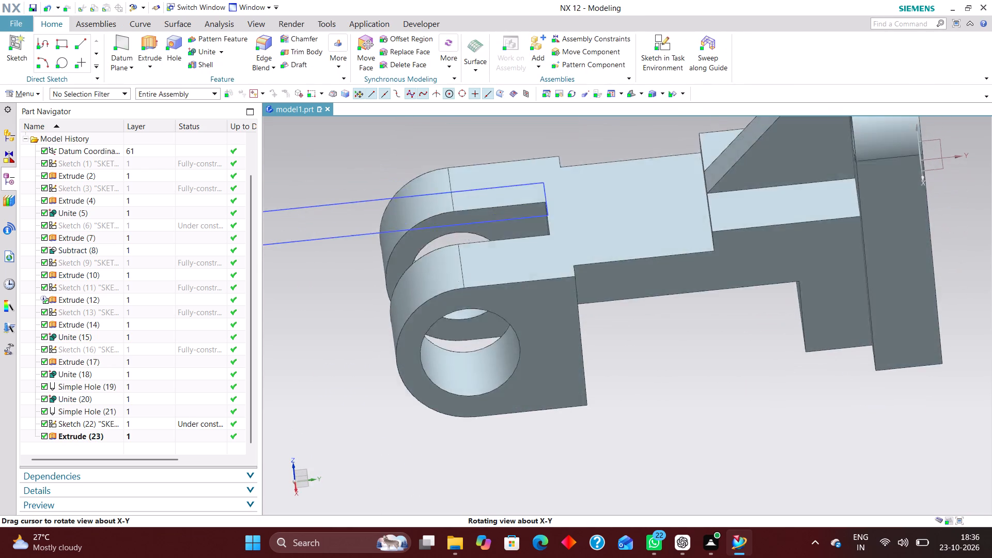
{"action": "middle_click_drag", "start_coordinate": [675, 357], "coordinate": [675, 370]}
{"action": "middle_click_drag", "start_coordinate": [685, 368], "coordinate": [712, 369]}
{"action": "middle_click", "coordinate": [712, 369]}
{"action": "scroll", "coordinate": [723, 343], "scroll_direction": "down", "scroll_amount": 2}
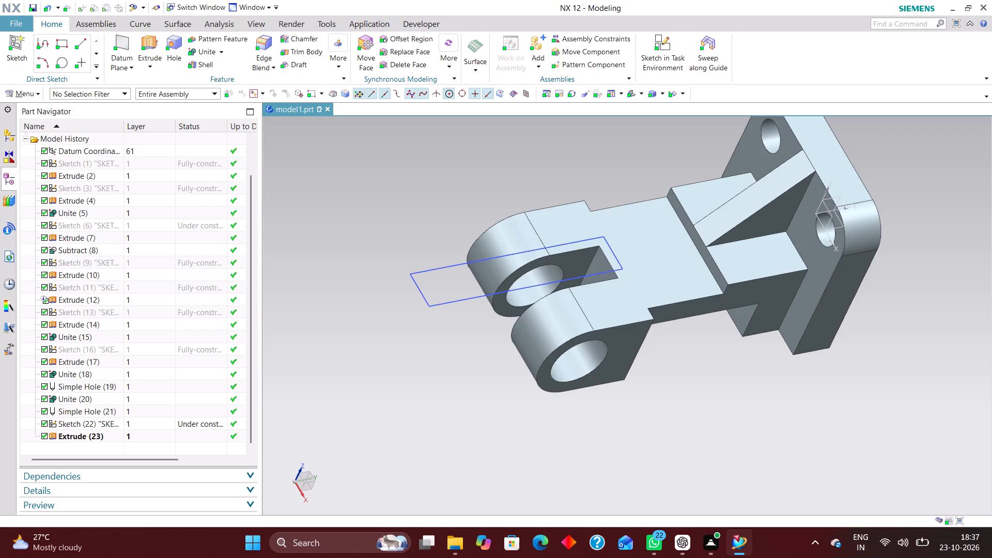
{"action": "scroll", "coordinate": [682, 421], "scroll_direction": "down", "scroll_amount": 1}
{"action": "middle_click_drag", "start_coordinate": [679, 419], "coordinate": [673, 417]}
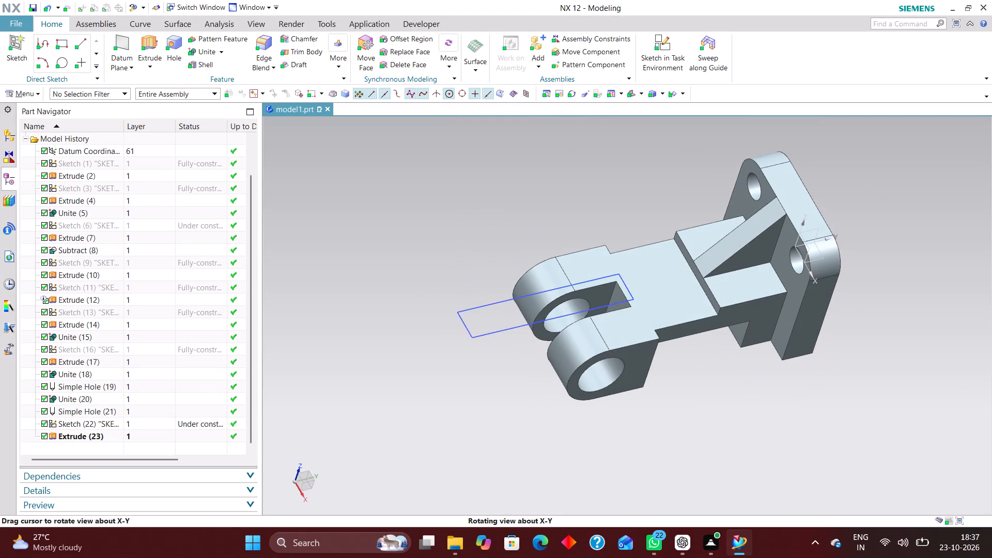
{"action": "middle_click_drag", "start_coordinate": [673, 417], "coordinate": [647, 397]}
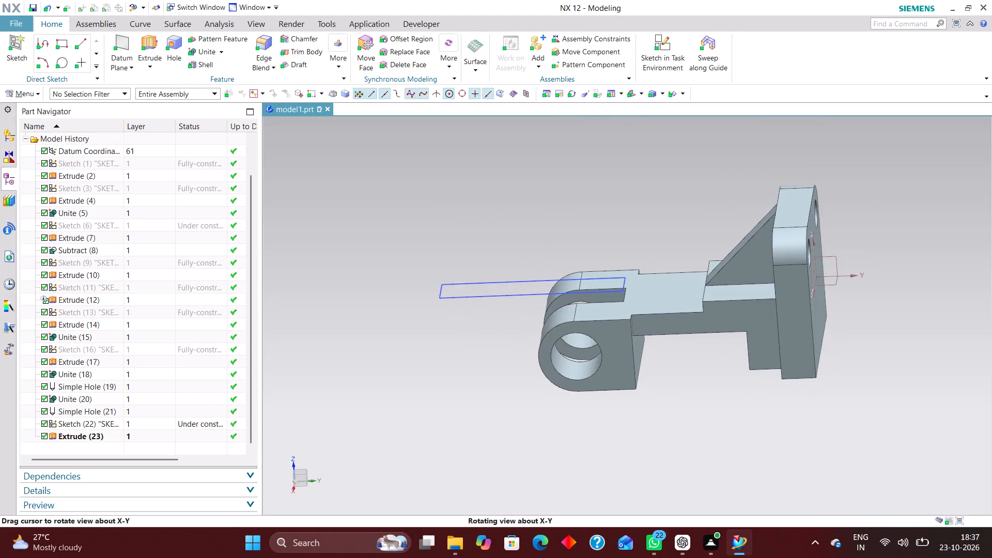
{"action": "middle_click_drag", "start_coordinate": [647, 397], "coordinate": [678, 375]}
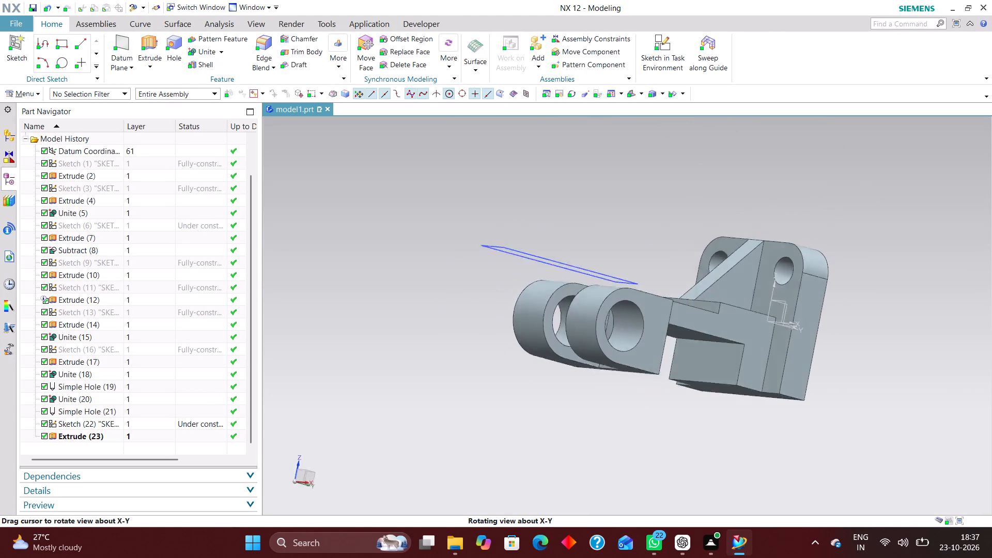
{"action": "middle_click_drag", "start_coordinate": [678, 375], "coordinate": [636, 397]}
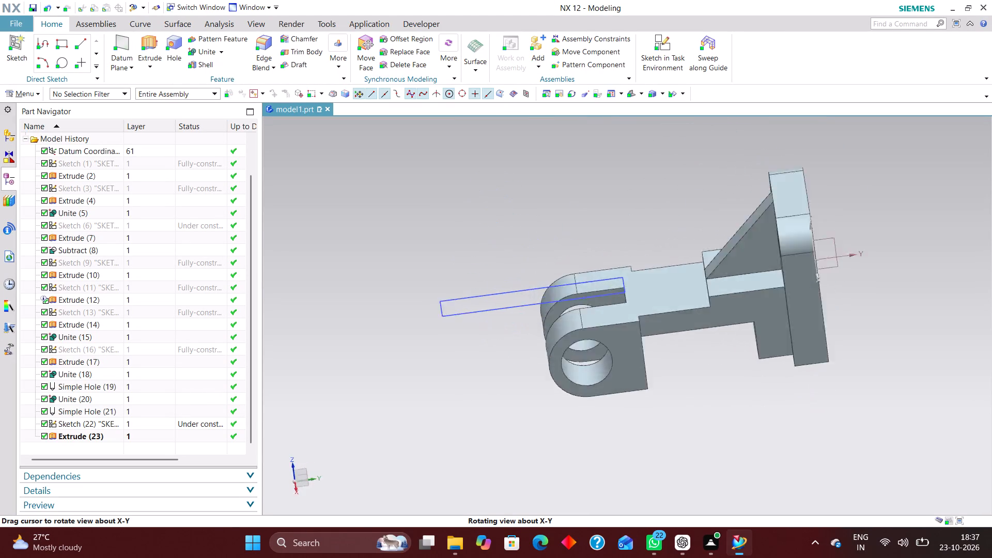
{"action": "middle_click_drag", "start_coordinate": [636, 397], "coordinate": [712, 313]}
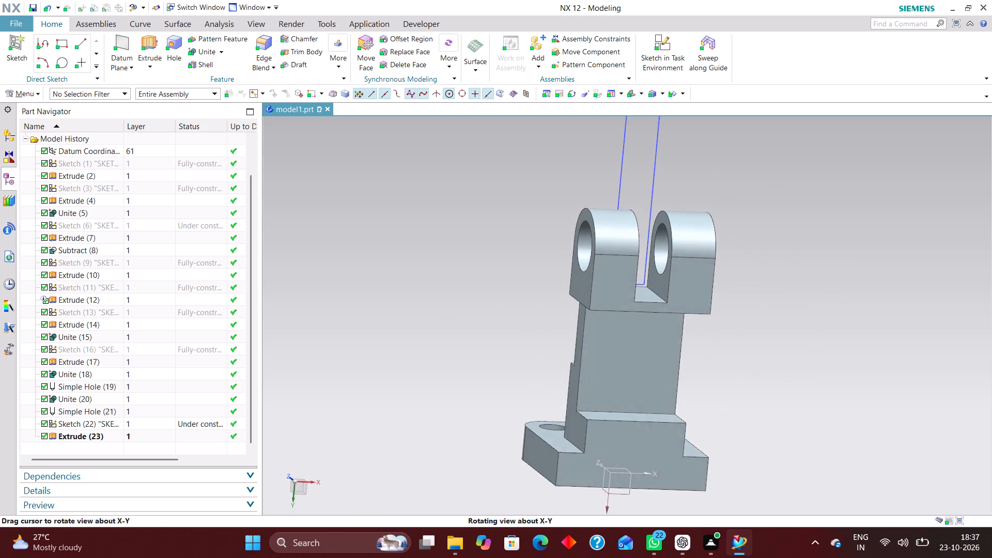
{"action": "middle_click_drag", "start_coordinate": [712, 313], "coordinate": [667, 392]}
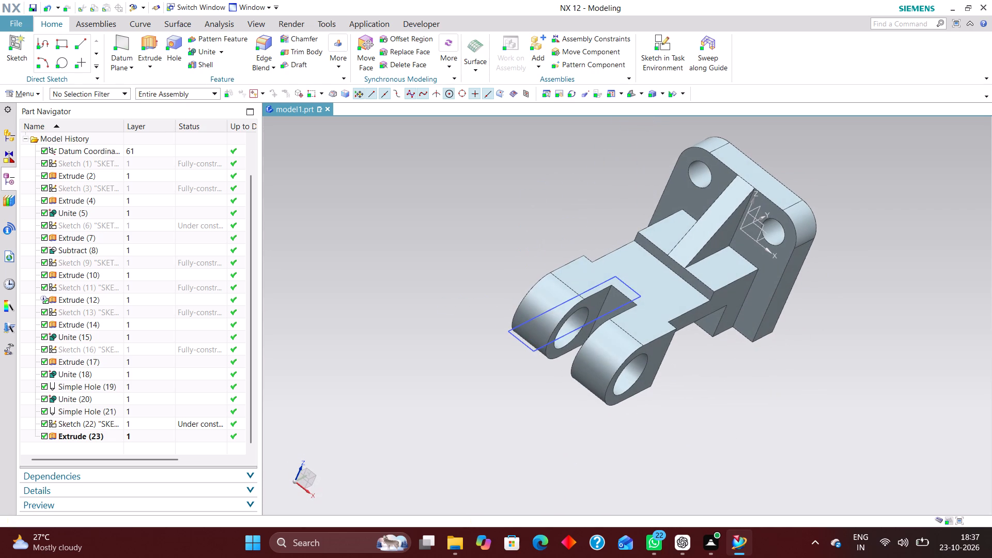
Reopen the slot sketch and dimension the rectangle's inner edge 45 mm from the raised step's front edge on the arm.
{"action": "left_click", "coordinate": [146, 423]}
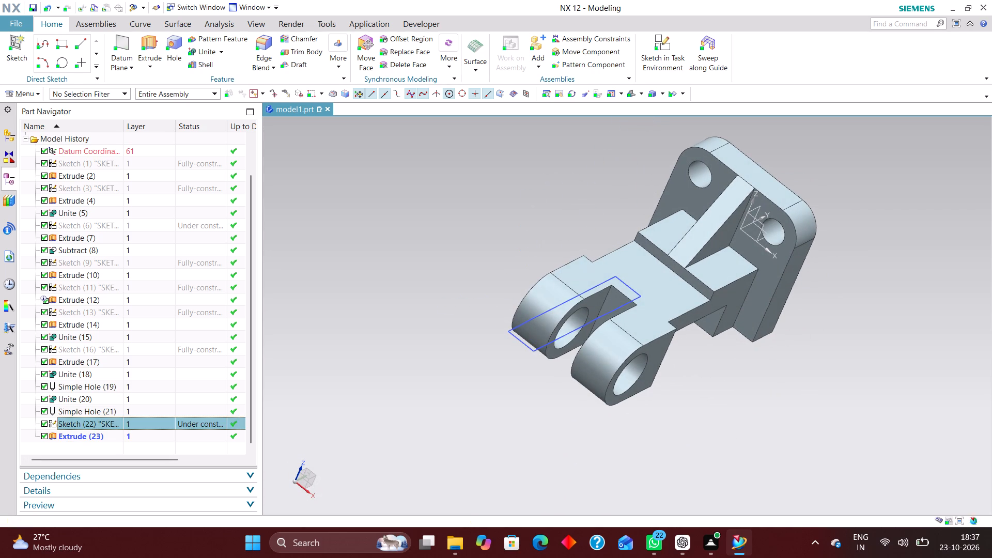
{"action": "right_click", "coordinate": [146, 423]}
{"action": "left_click", "coordinate": [219, 150]}
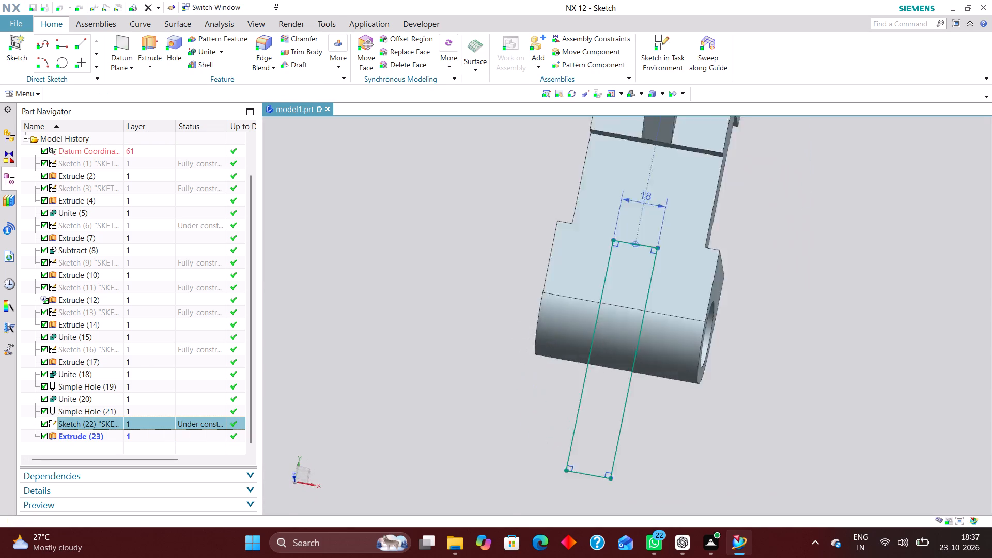
{"action": "left_click_drag", "start_coordinate": [626, 209], "coordinate": [627, 218]}
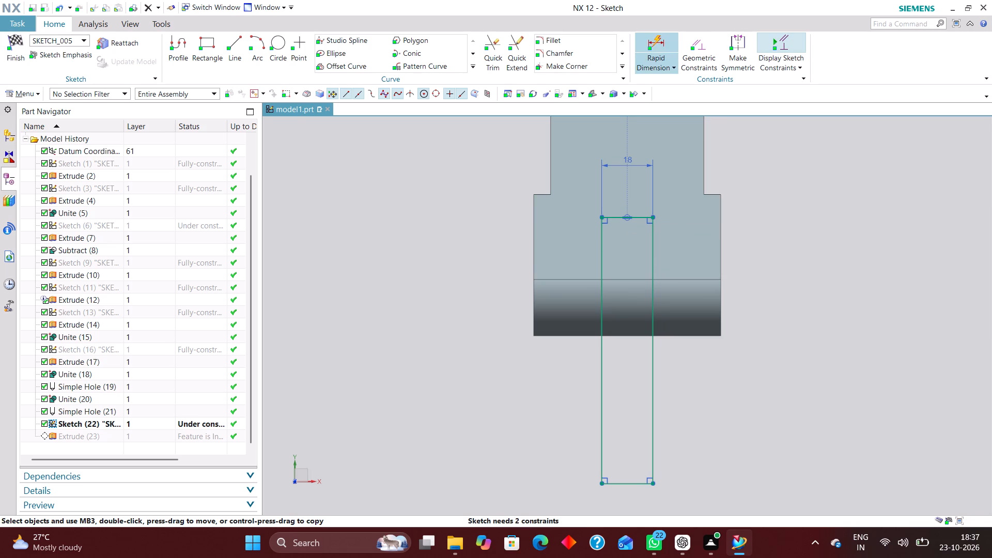
{"action": "left_click", "coordinate": [661, 43]}
{"action": "scroll", "coordinate": [614, 368], "scroll_direction": "down", "scroll_amount": 2}
{"action": "scroll", "coordinate": [611, 288], "scroll_direction": "down", "scroll_amount": 3}
{"action": "scroll", "coordinate": [630, 256], "scroll_direction": "up", "scroll_amount": 4}
{"action": "left_click", "coordinate": [631, 210]}
{"action": "left_click", "coordinate": [596, 315]}
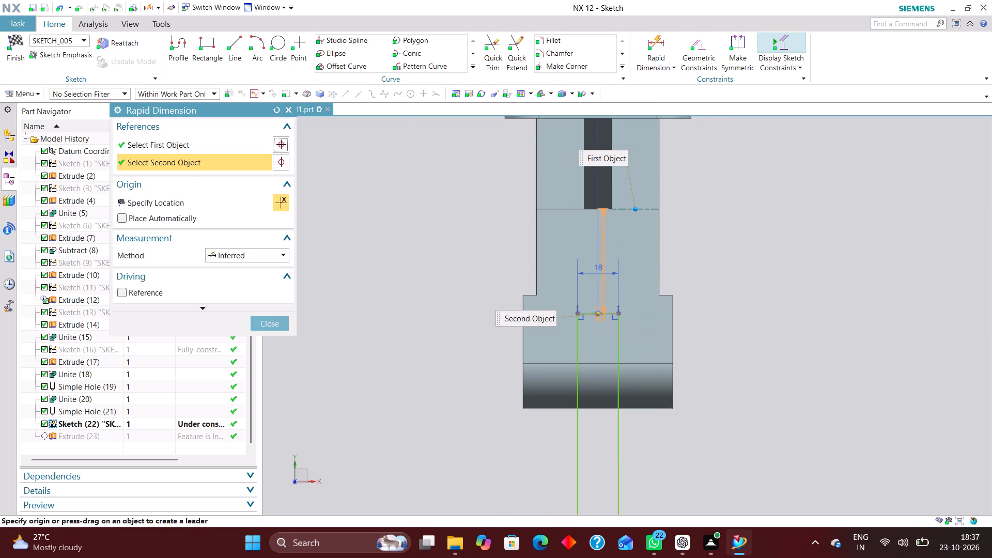
{"action": "left_click", "coordinate": [715, 267]}
{"action": "type", "text": "45"}
{"action": "key", "text": "Return"}
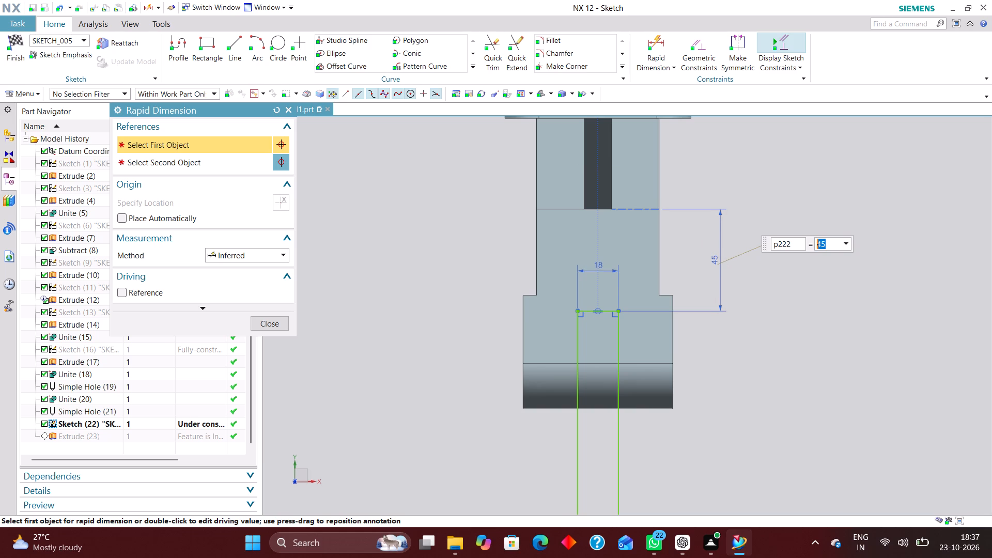
Dimension the rectangle's long side, set its length to 80 mm, and finish the sketch.
{"action": "scroll", "coordinate": [632, 305], "scroll_direction": "down", "scroll_amount": 3}
{"action": "scroll", "coordinate": [630, 401], "scroll_direction": "up", "scroll_amount": 3}
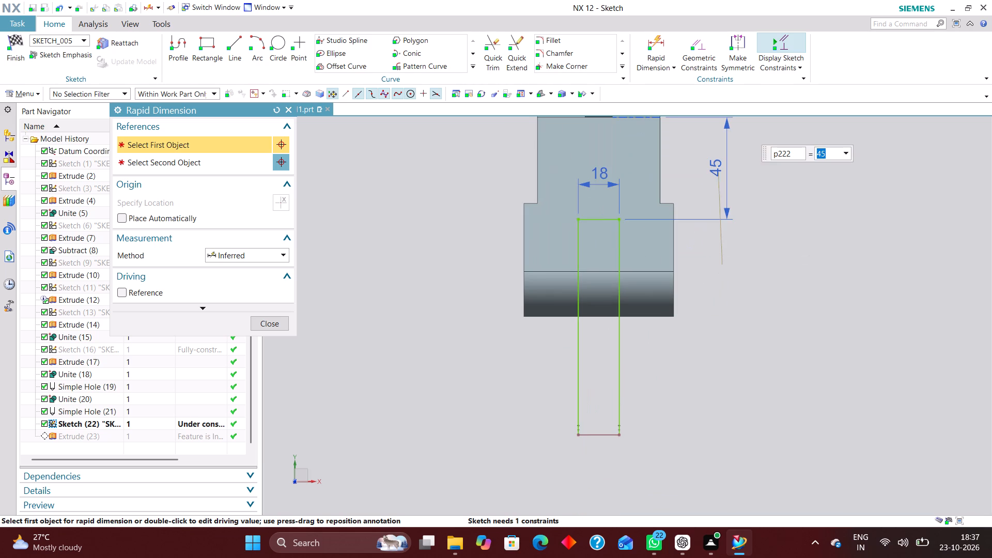
{"action": "left_click", "coordinate": [619, 402]}
{"action": "left_click", "coordinate": [716, 346]}
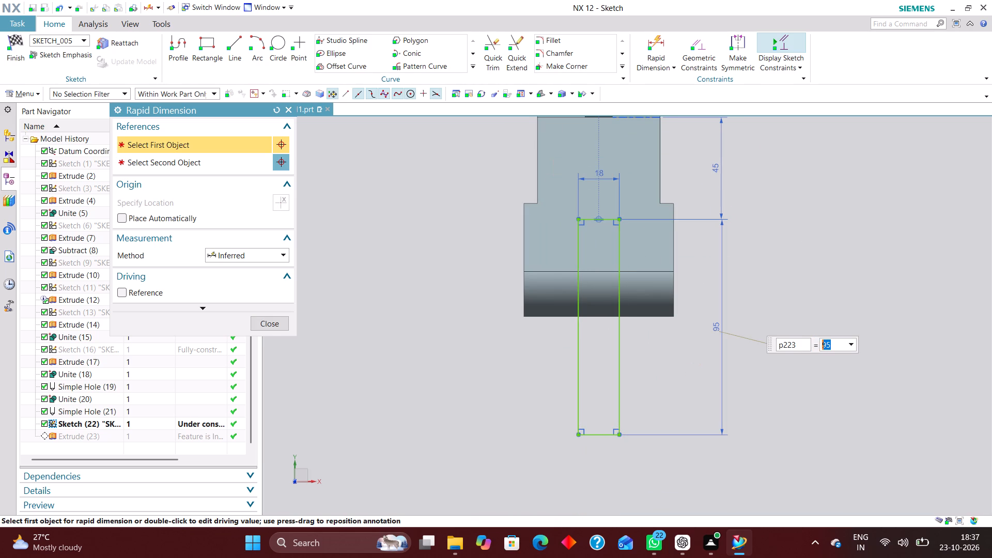
{"action": "type", "text": "80"}
{"action": "key", "text": "Return"}
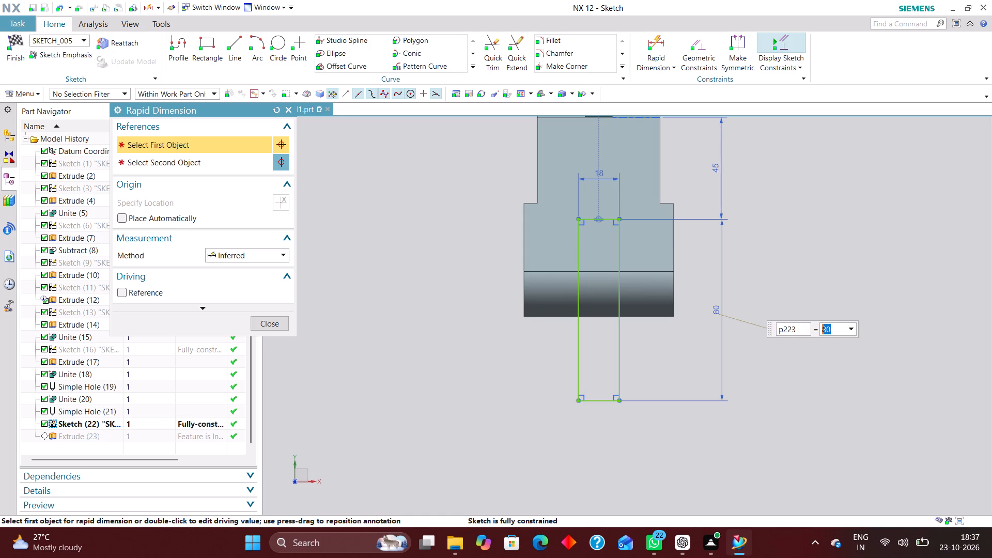
{"action": "left_click", "coordinate": [270, 329]}
{"action": "left_click", "coordinate": [20, 45]}
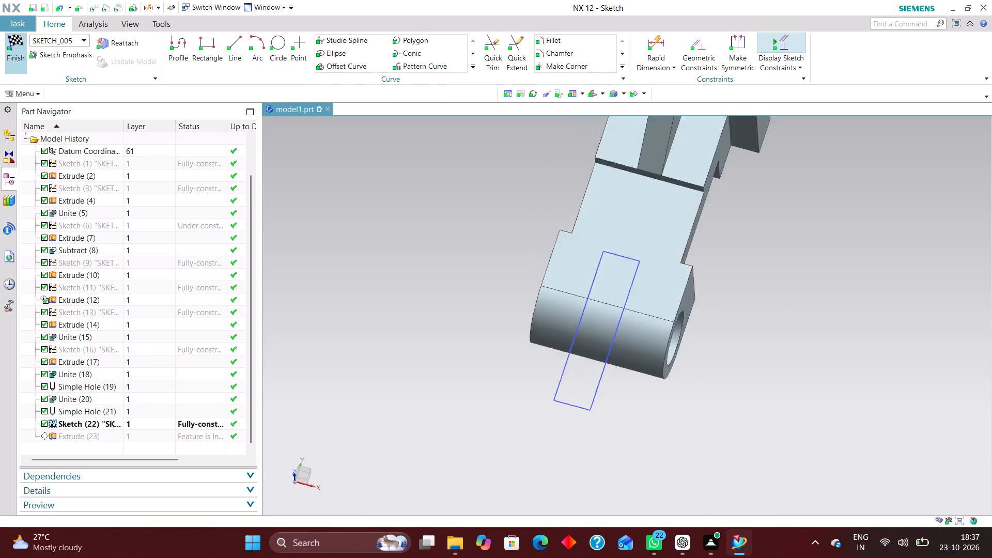
Examine the lengthened fork slot and the whole bracket from the side, front and top.
{"action": "middle_click_drag", "start_coordinate": [726, 411], "coordinate": [685, 324]}
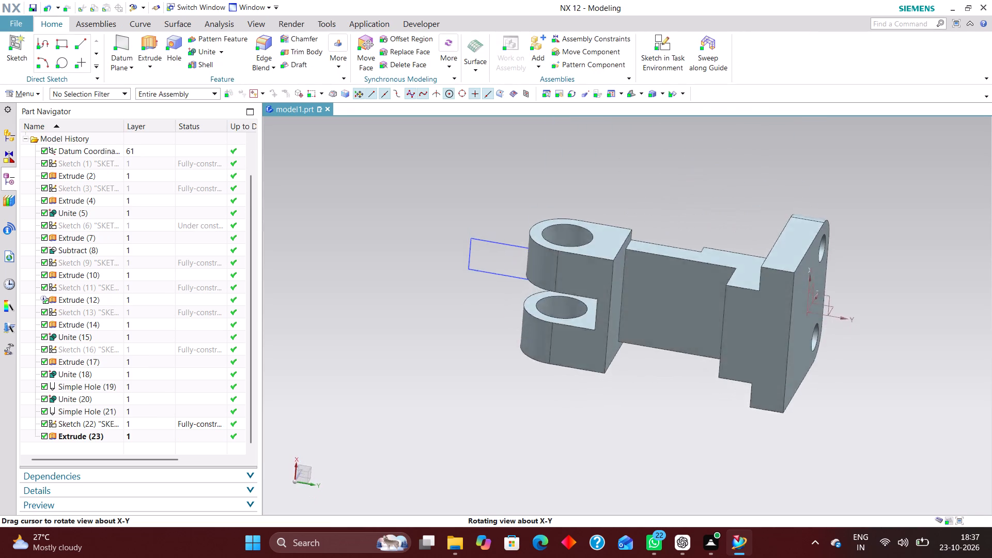
{"action": "middle_click_drag", "start_coordinate": [685, 324], "coordinate": [713, 385]}
{"action": "scroll", "coordinate": [713, 385], "scroll_direction": "up", "scroll_amount": 1}
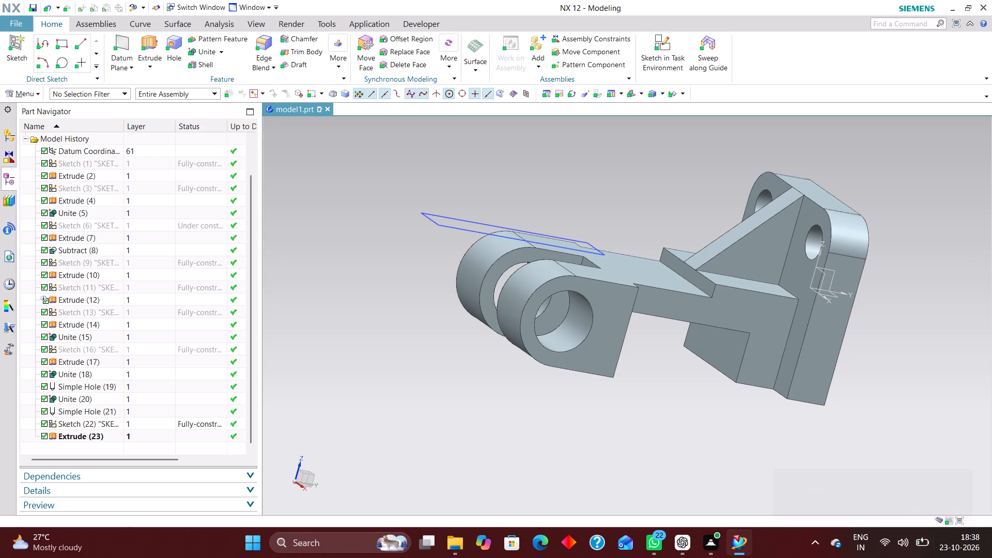
{"action": "middle_click_drag", "start_coordinate": [678, 437], "coordinate": [690, 457]}
{"action": "scroll", "coordinate": [721, 448], "scroll_direction": "down", "scroll_amount": 2}
{"action": "middle_click_drag", "start_coordinate": [730, 443], "coordinate": [763, 457]}
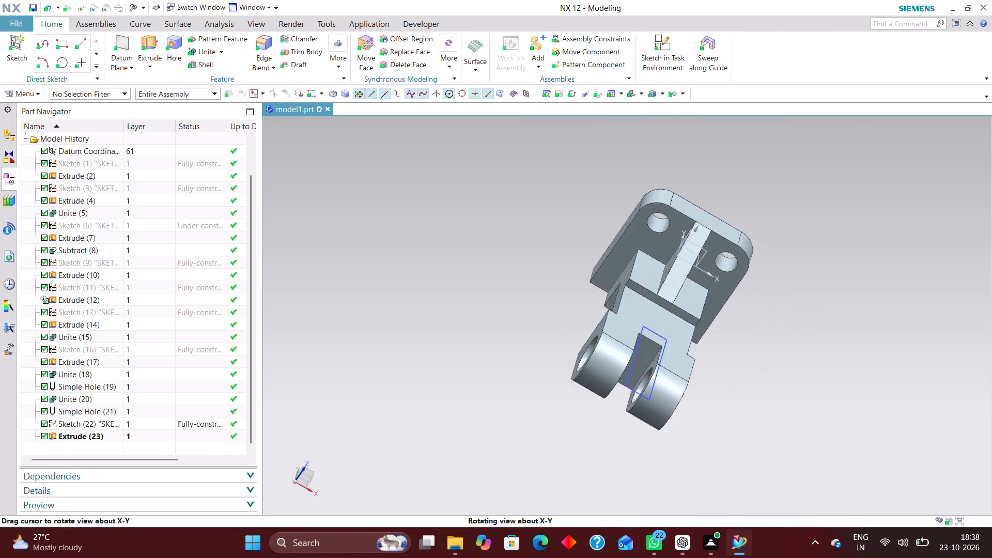
{"action": "middle_click_drag", "start_coordinate": [763, 457], "coordinate": [703, 420]}
{"action": "scroll", "coordinate": [703, 420], "scroll_direction": "up", "scroll_amount": 1}
{"action": "middle_click_drag", "start_coordinate": [655, 436], "coordinate": [668, 444]}
Hide the slot sketch.
{"action": "right_click_drag", "start_coordinate": [489, 308], "coordinate": [489, 376]}
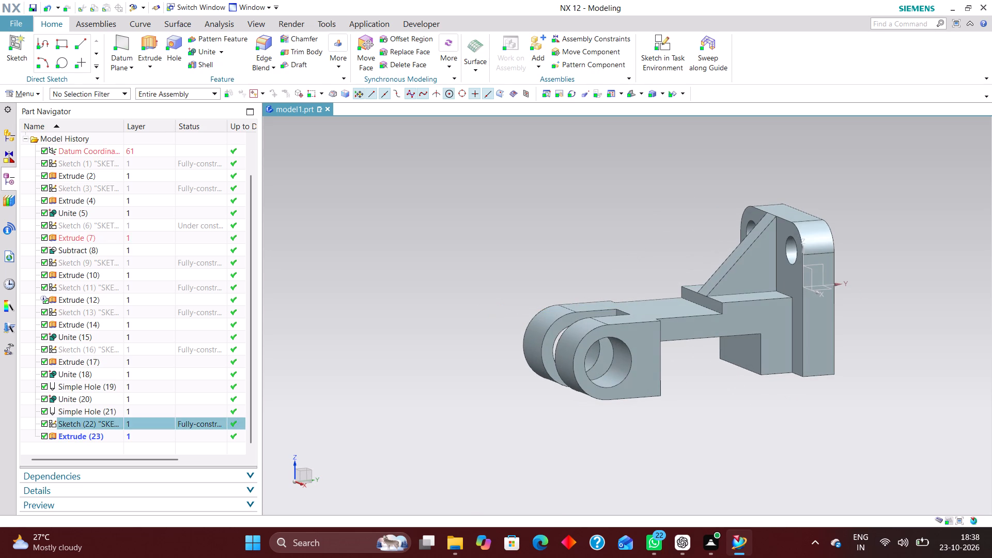
Create a new sketch on the bracket's lengthwise vertical YZ datum plane.
{"action": "left_click", "coordinate": [654, 35]}
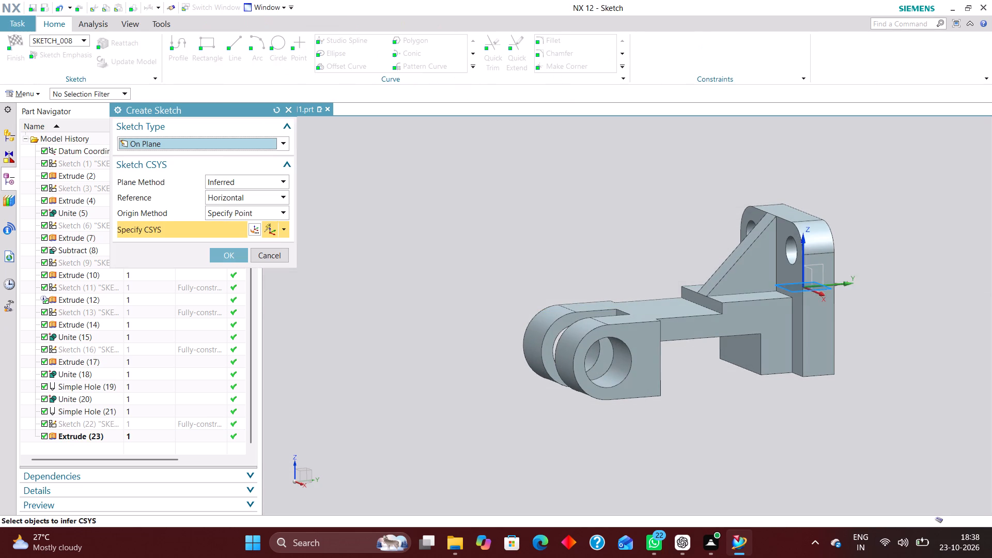
{"action": "left_click", "coordinate": [816, 263]}
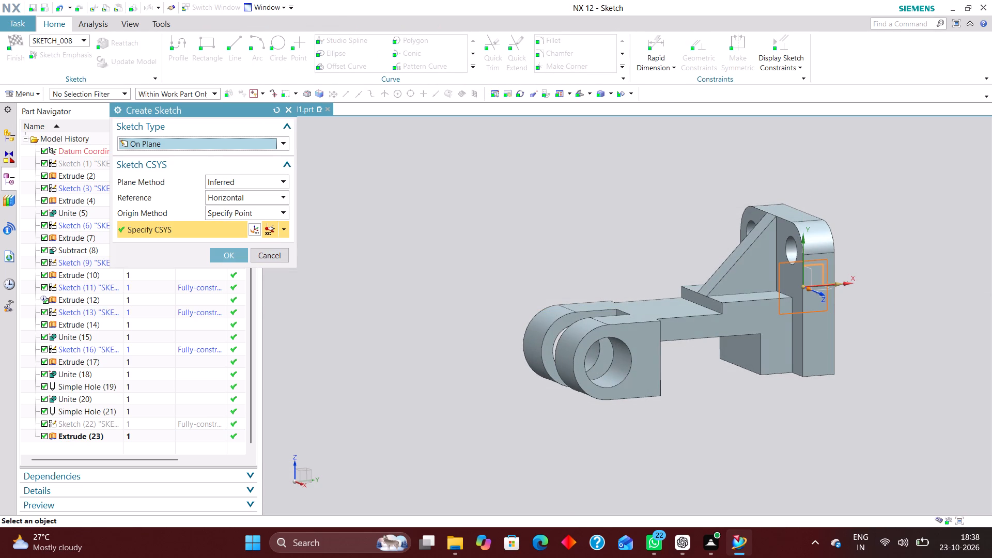
{"action": "left_click", "coordinate": [229, 251]}
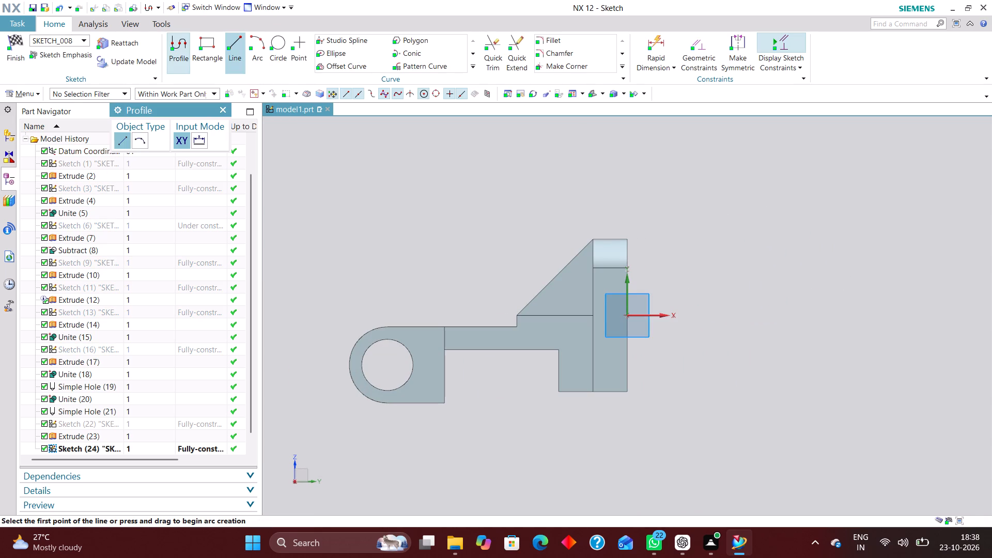
Sketch a closed four-line profile beneath the arm, with a vertical fork-side line about 27.5 mm and a slanted lower line about 55.5 mm.
{"action": "left_click", "coordinate": [237, 44]}
{"action": "scroll", "coordinate": [448, 393], "scroll_direction": "up", "scroll_amount": 4}
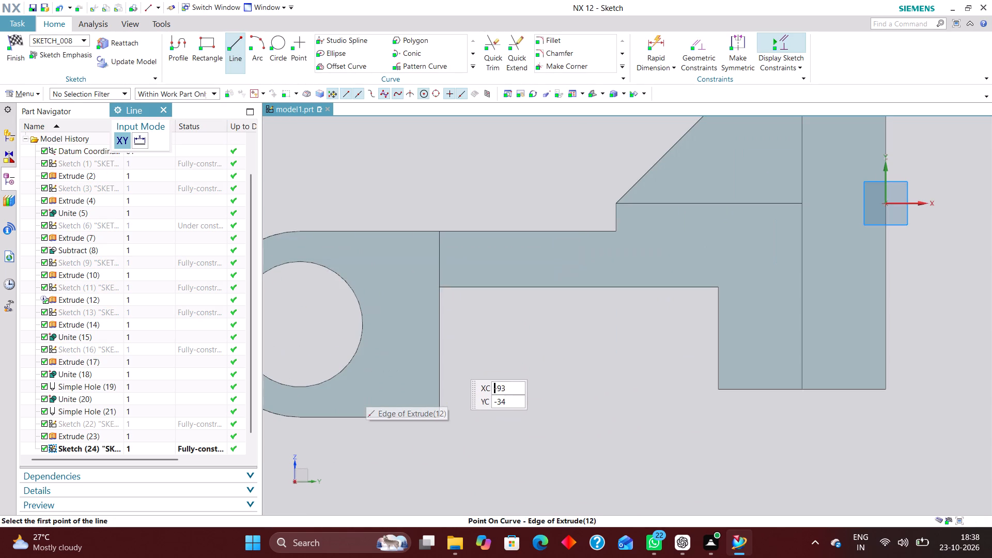
{"action": "left_click", "coordinate": [449, 297]}
{"action": "left_click", "coordinate": [453, 424]}
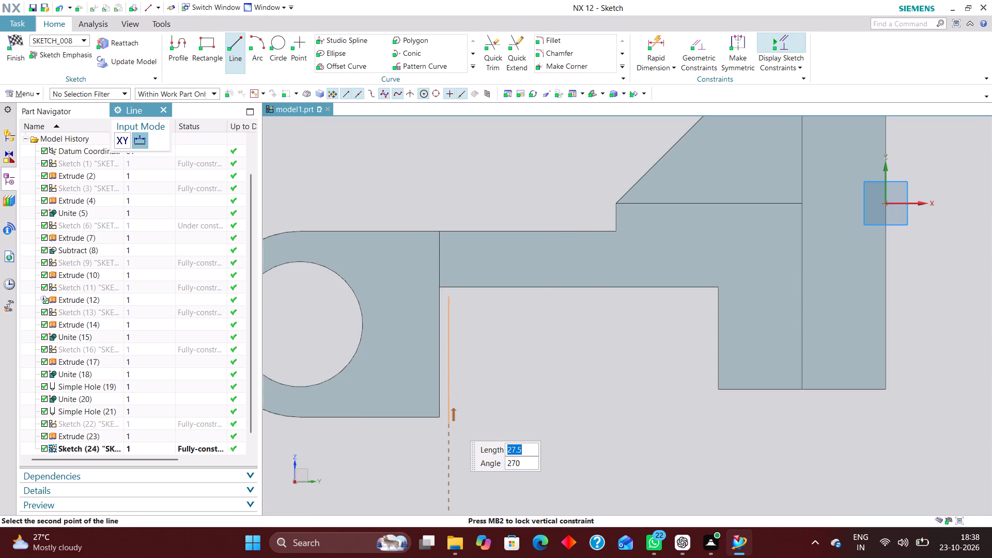
{"action": "left_click", "coordinate": [446, 427]}
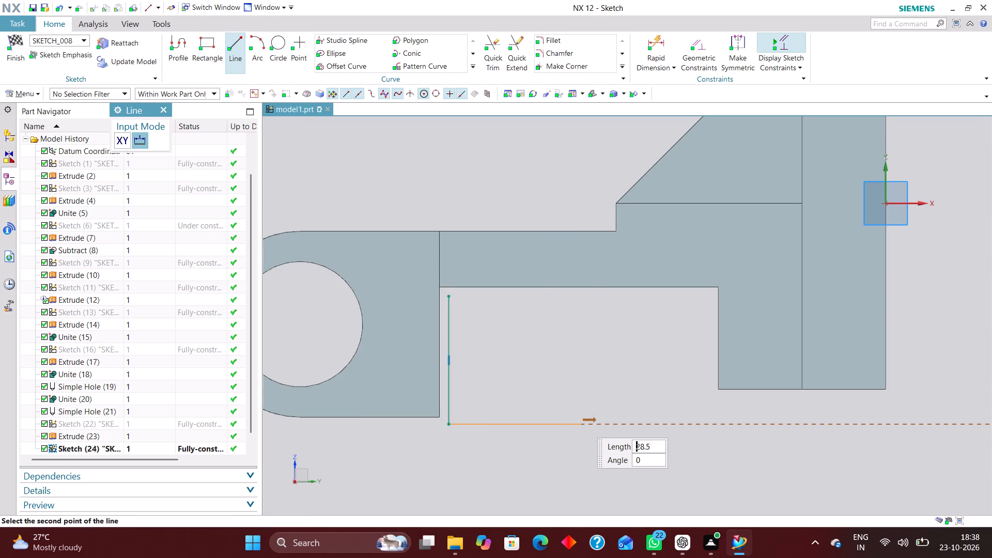
{"action": "left_click", "coordinate": [704, 383]}
{"action": "left_click", "coordinate": [703, 384]}
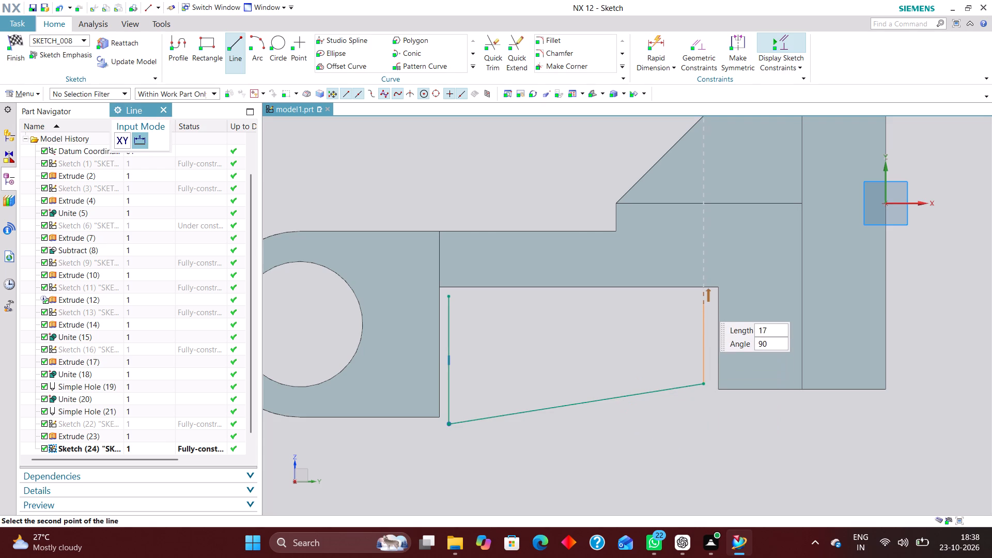
{"action": "left_click", "coordinate": [703, 299]}
{"action": "left_click", "coordinate": [451, 297]}
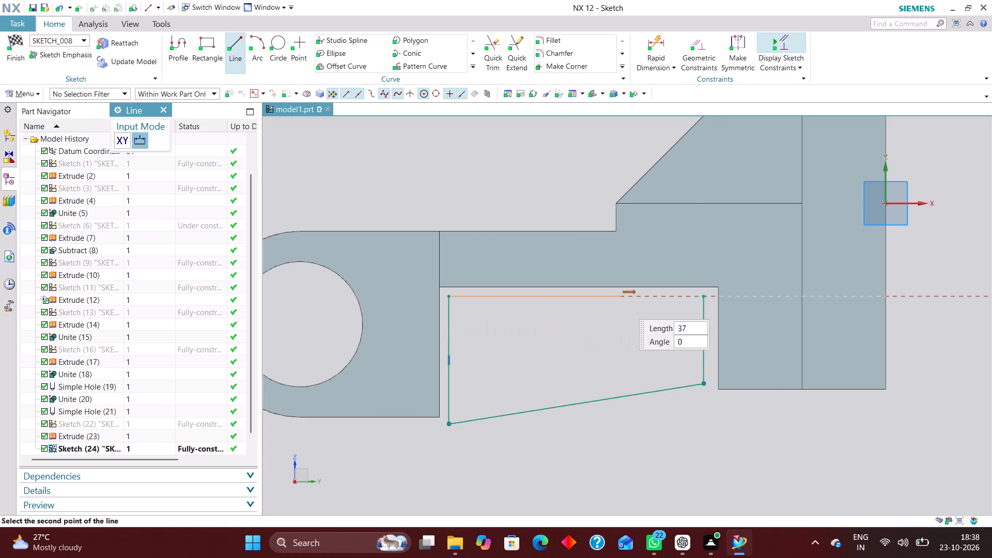
{"action": "left_click", "coordinate": [701, 296]}
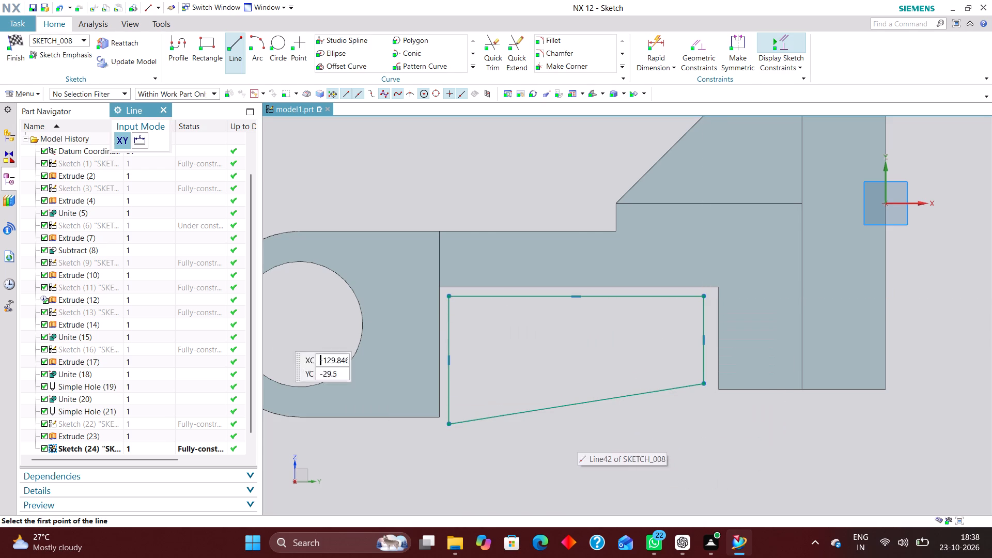
{"action": "left_click", "coordinate": [169, 109]}
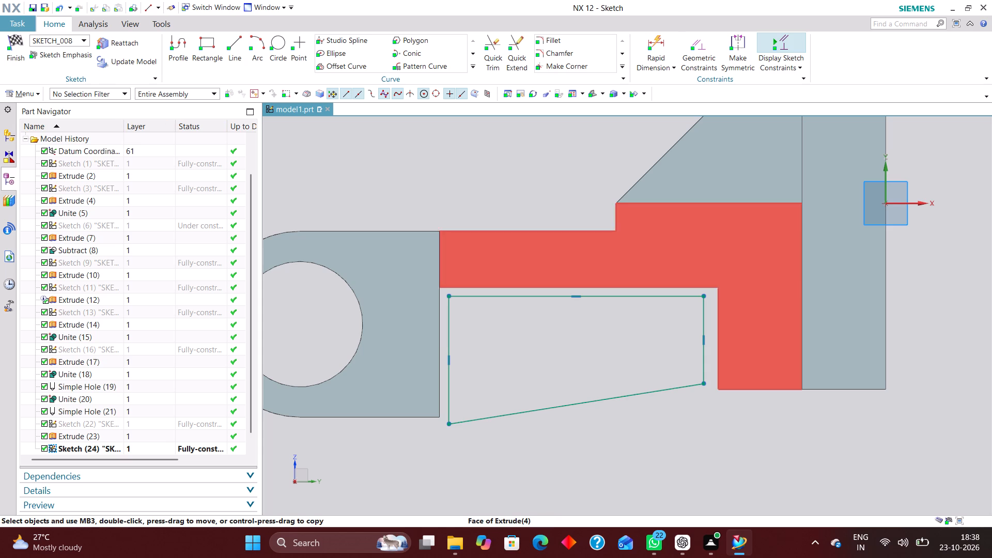
Dimension the profile's upper horizontal line 18 mm below the sketch's horizontal axis.
{"action": "left_click", "coordinate": [659, 39]}
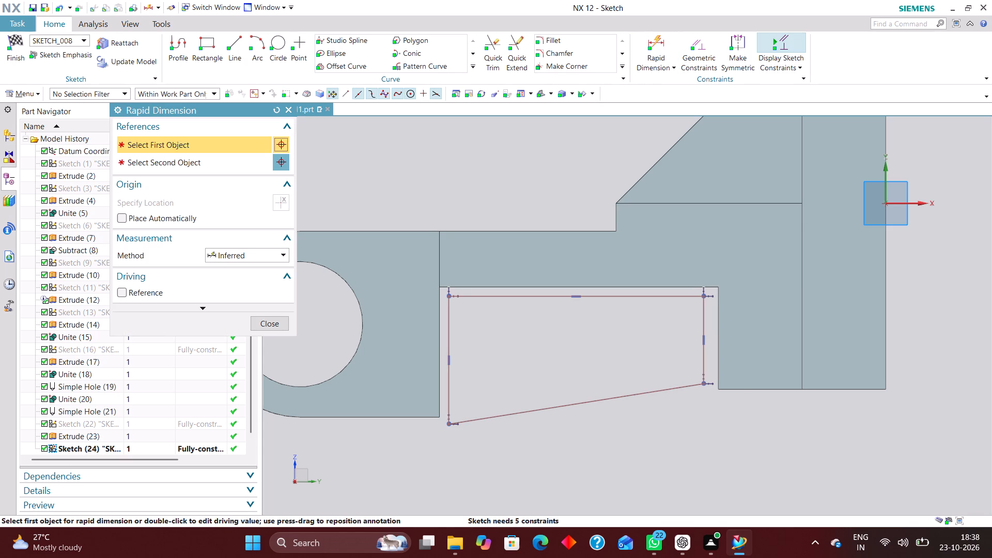
{"action": "left_click", "coordinate": [914, 203]}
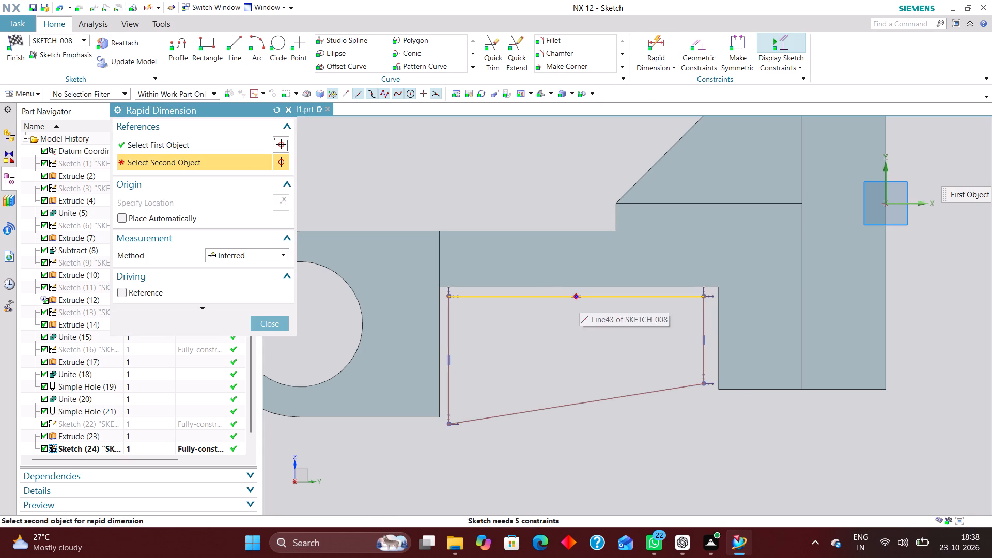
{"action": "left_click", "coordinate": [577, 296]}
{"action": "left_click", "coordinate": [933, 251]}
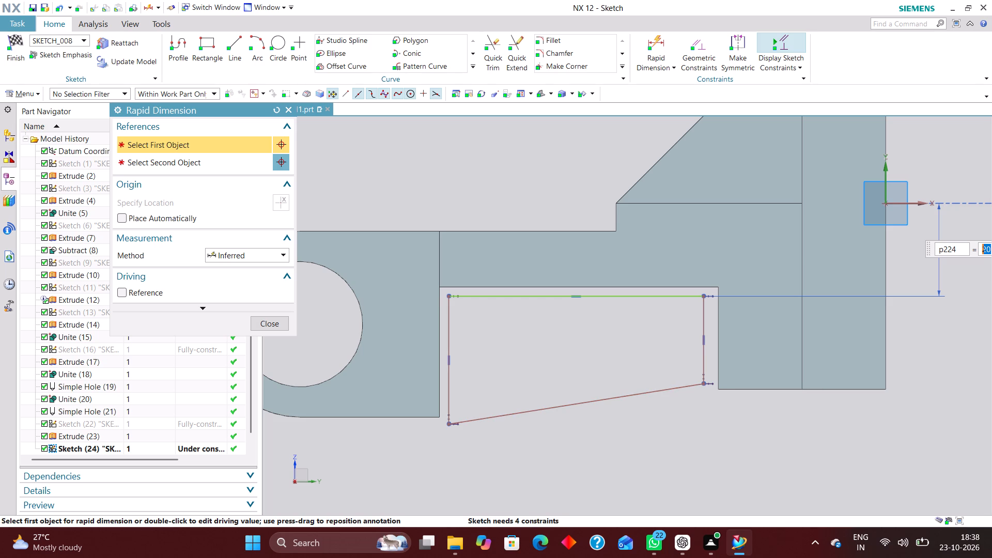
{"action": "key", "text": "1"}
{"action": "key", "text": "8"}
{"action": "key", "text": "Return"}
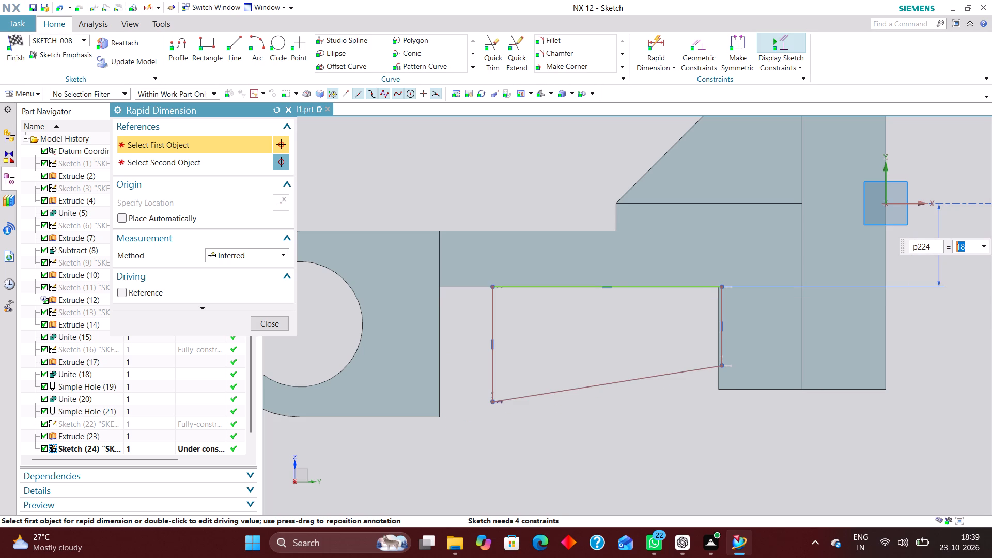
Dimension the profile's plate-side vertical line from the sketch's vertical axis, entering 34 mm and correcting it to 36 mm.
{"action": "left_click", "coordinate": [887, 191]}
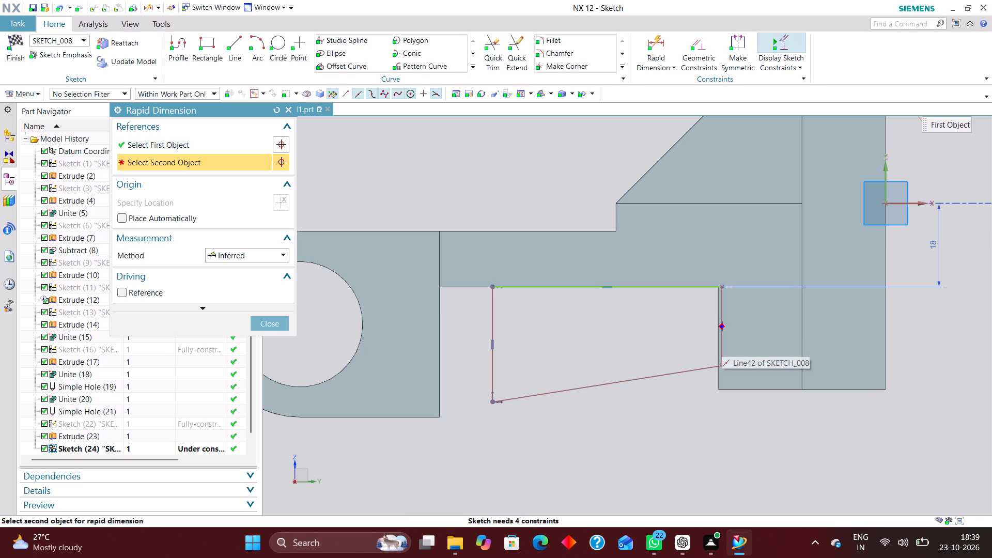
{"action": "left_click", "coordinate": [722, 343]}
{"action": "left_click", "coordinate": [799, 454]}
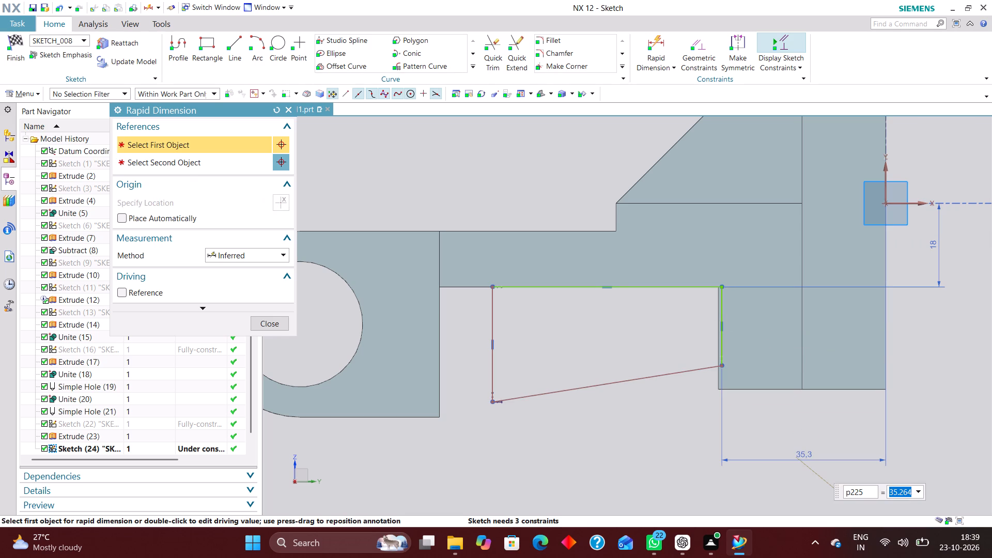
{"action": "key", "text": "3"}
{"action": "key", "text": "4"}
{"action": "key", "text": "Return"}
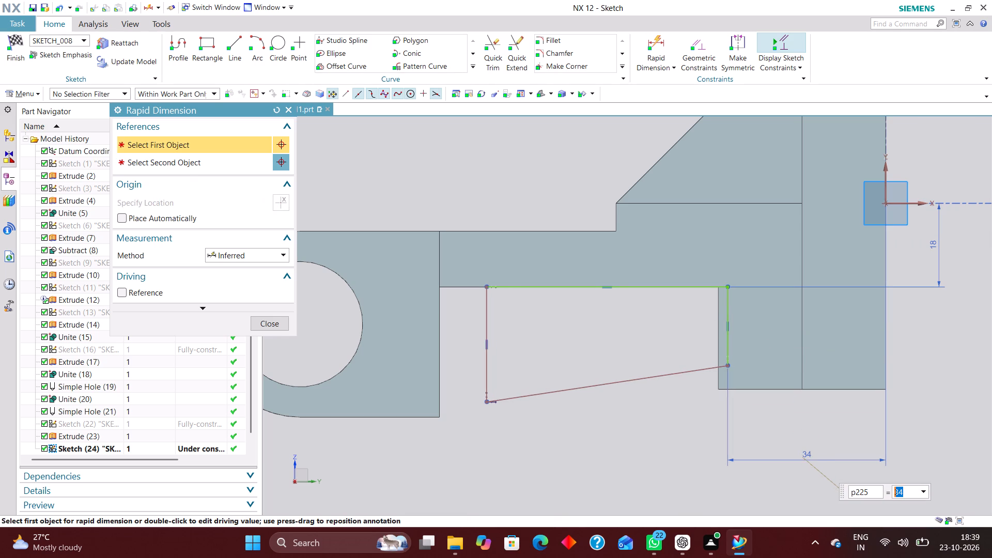
{"action": "type", "text": "36"}
{"action": "key", "text": "Return"}
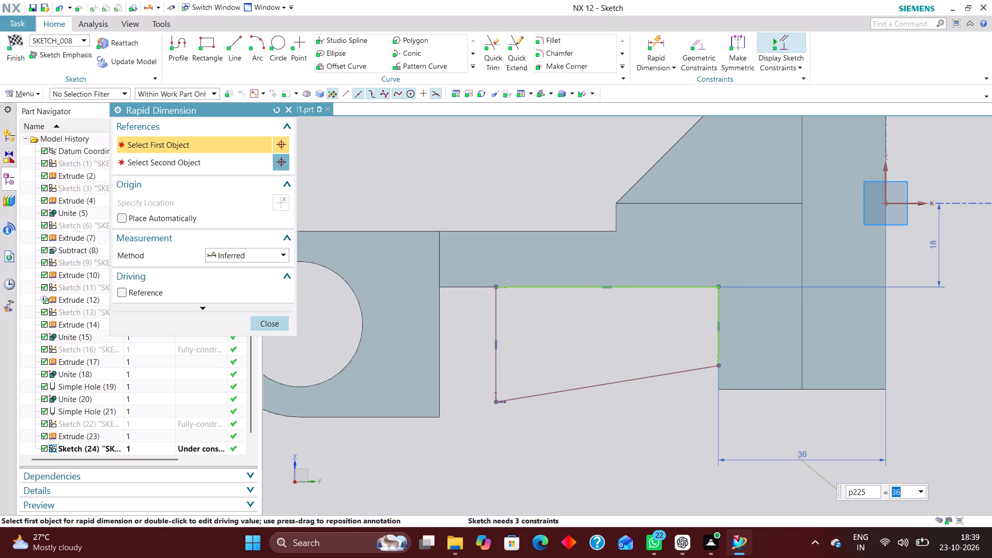
Dimension the length of the fork-side vertical line, entering 26 mm and correcting it to 28 mm.
{"action": "left_click", "coordinate": [497, 379]}
{"action": "left_click", "coordinate": [410, 340]}
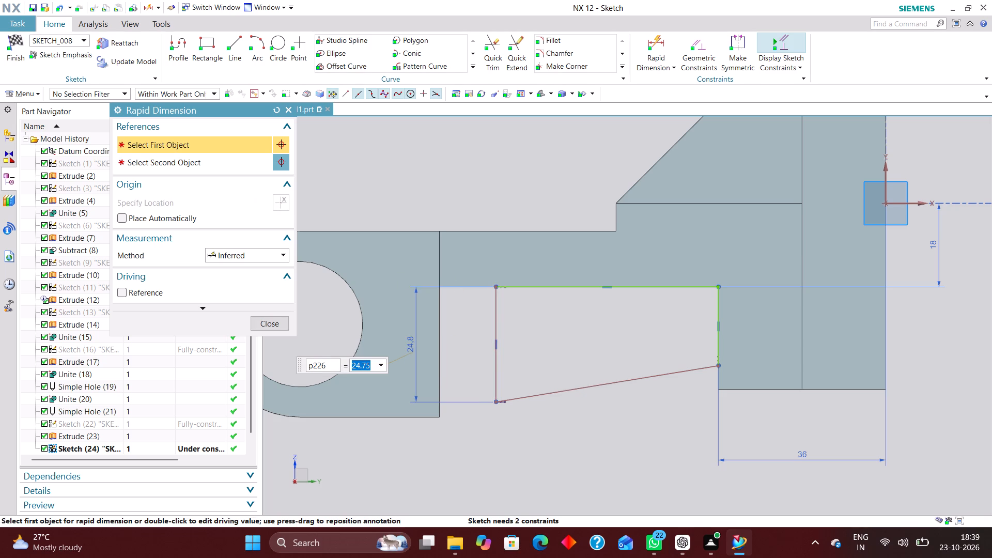
{"action": "type", "text": "26"}
{"action": "key", "text": "Return"}
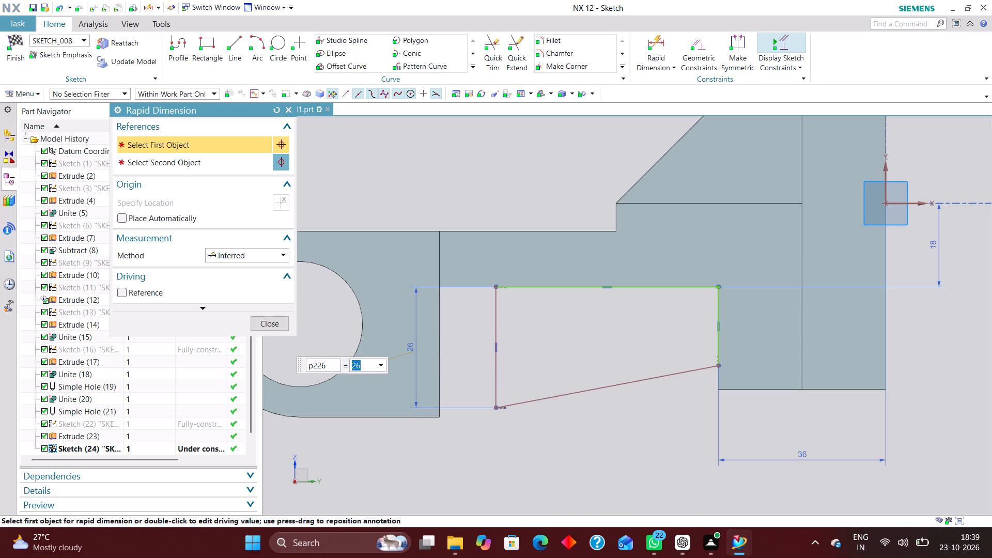
{"action": "type", "text": "28"}
{"action": "key", "text": "Return"}
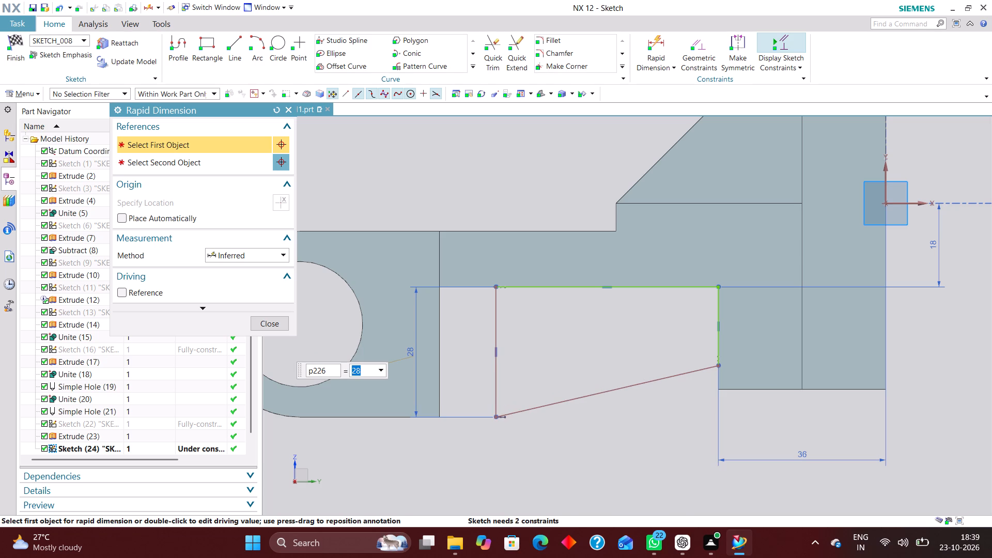
Dimension the length of the upper horizontal line, entering 50 mm and correcting it to 60 mm.
{"action": "left_click", "coordinate": [600, 285]}
{"action": "left_click", "coordinate": [598, 186]}
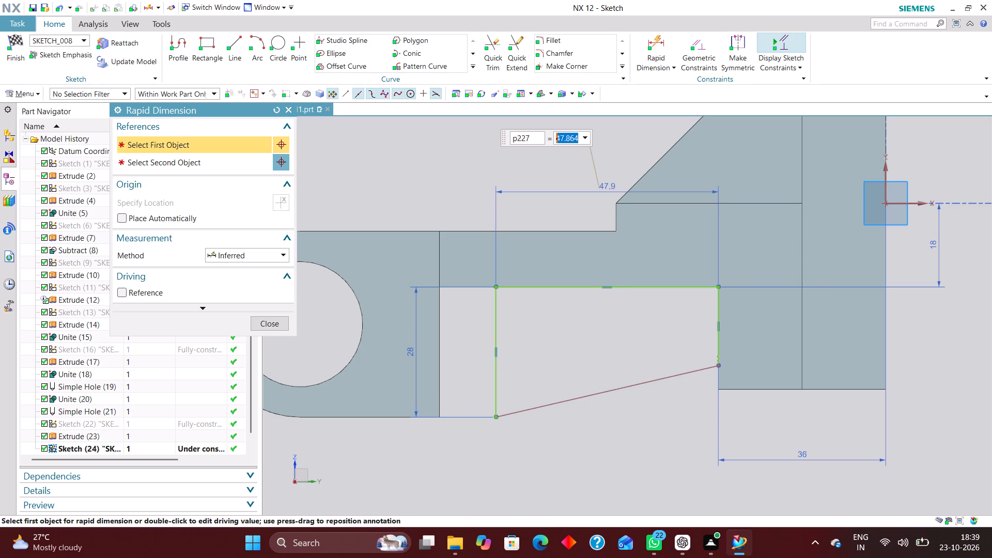
{"action": "type", "text": "50"}
{"action": "key", "text": "Return"}
{"action": "type", "text": "60"}
{"action": "key", "text": "Return"}
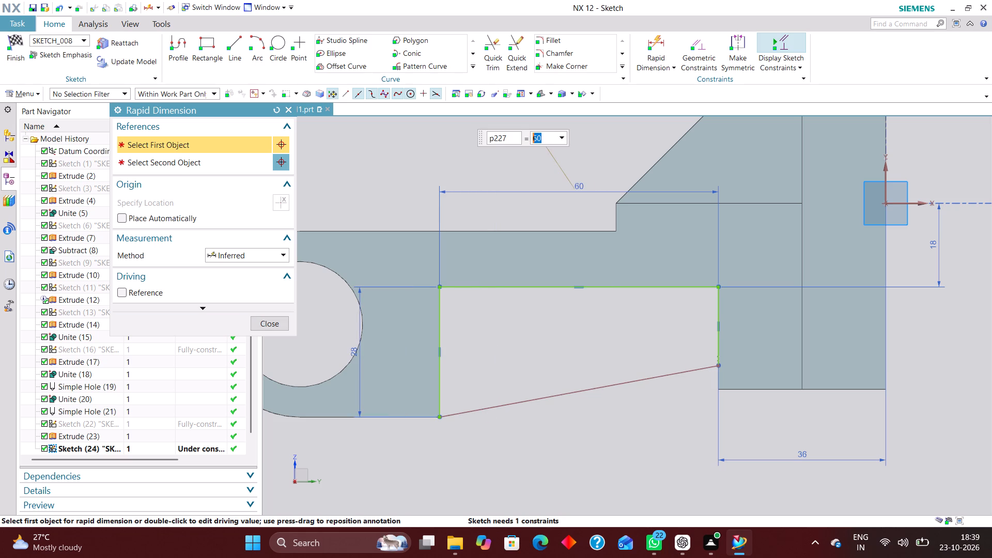
Dimension the length of the plate-side vertical line, trying 40, 20, 24 and 23 mm before setting it to 22 mm.
{"action": "left_click", "coordinate": [720, 355]}
{"action": "left_click", "coordinate": [756, 330]}
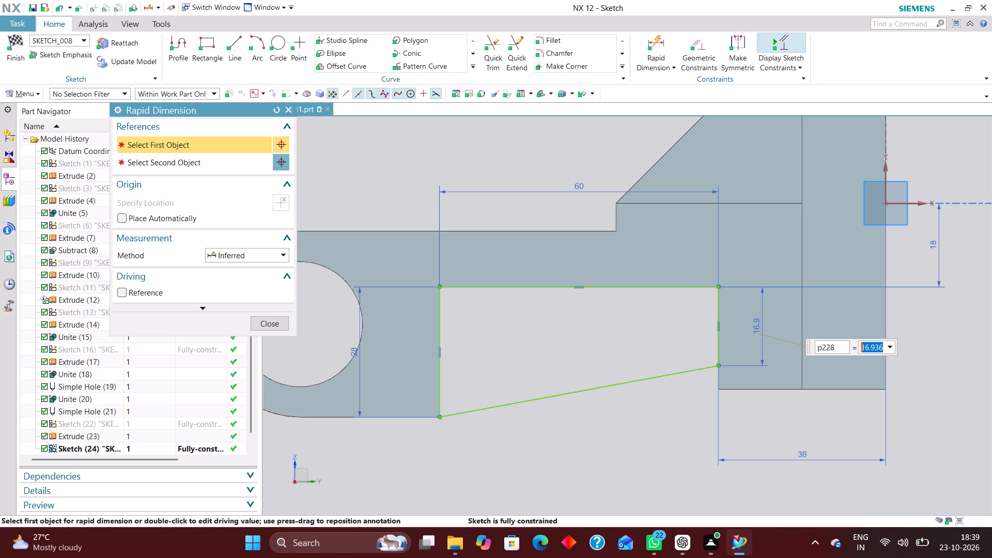
{"action": "type", "text": "40"}
{"action": "key", "text": "Return"}
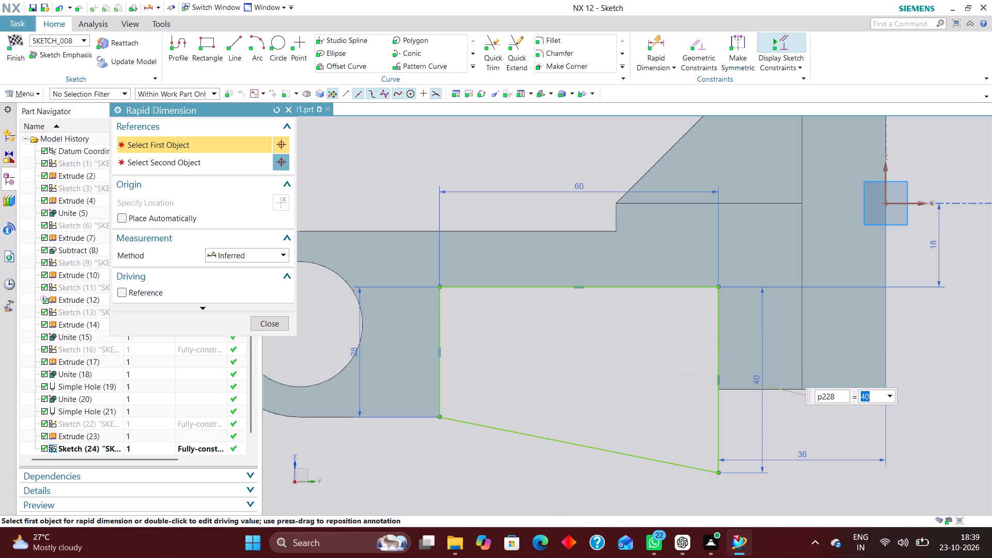
{"action": "key", "text": "5"}
{"action": "key", "text": "BackSpace"}
{"action": "type", "text": "20"}
{"action": "key", "text": "Return"}
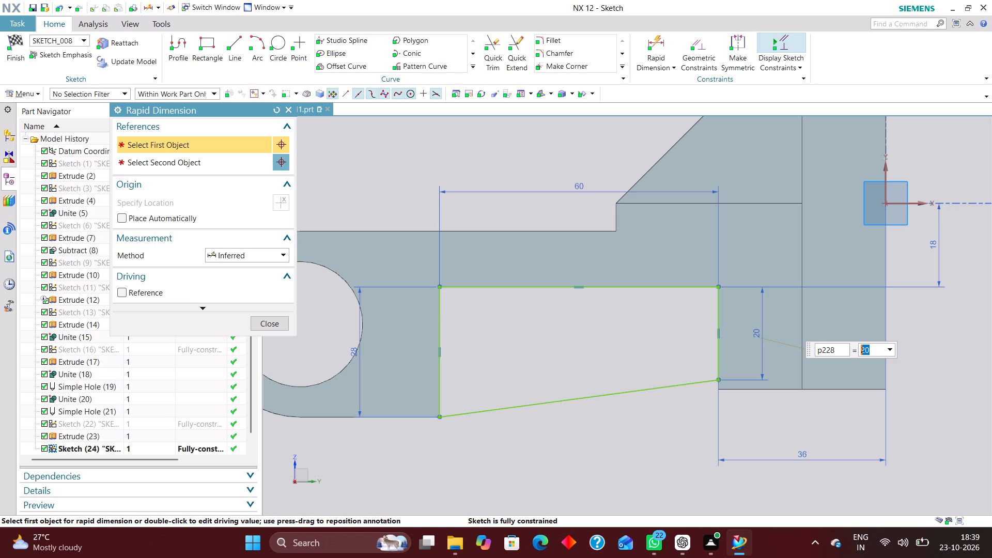
{"action": "type", "text": "24"}
{"action": "key", "text": "Return"}
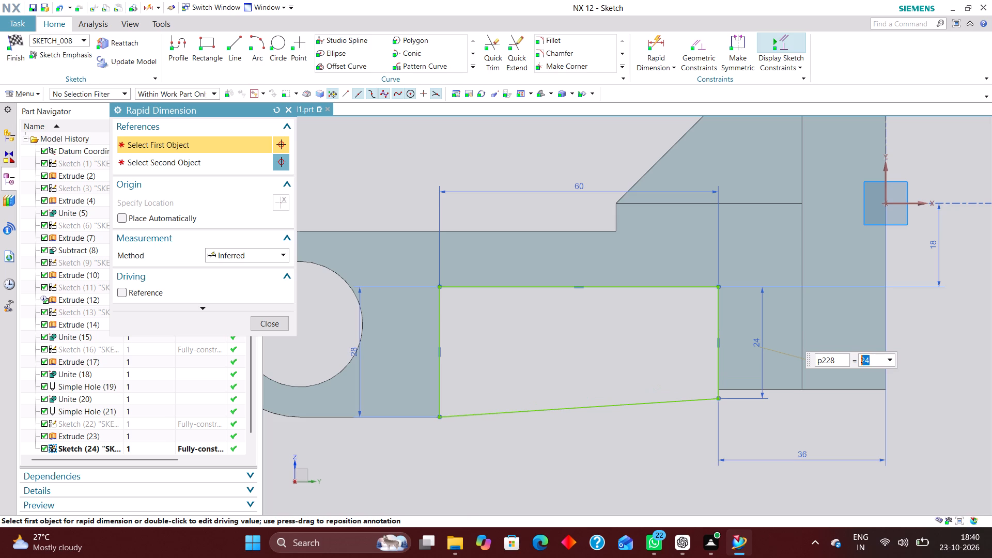
{"action": "type", "text": "23"}
{"action": "key", "text": "Return"}
{"action": "type", "text": "22"}
{"action": "key", "text": "Return"}
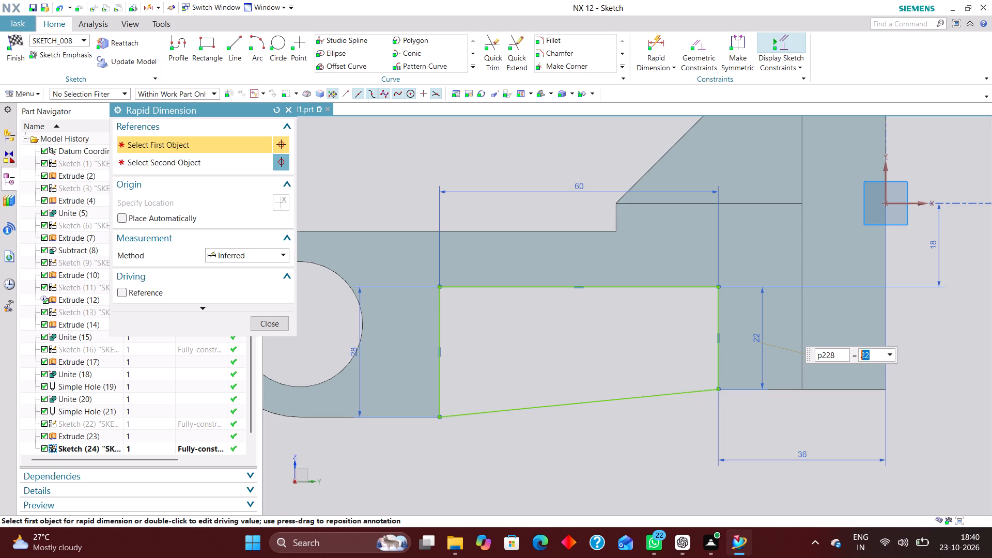
Finish dimensioning the tapered profile and exit its sketch.
{"action": "left_click", "coordinate": [274, 324]}
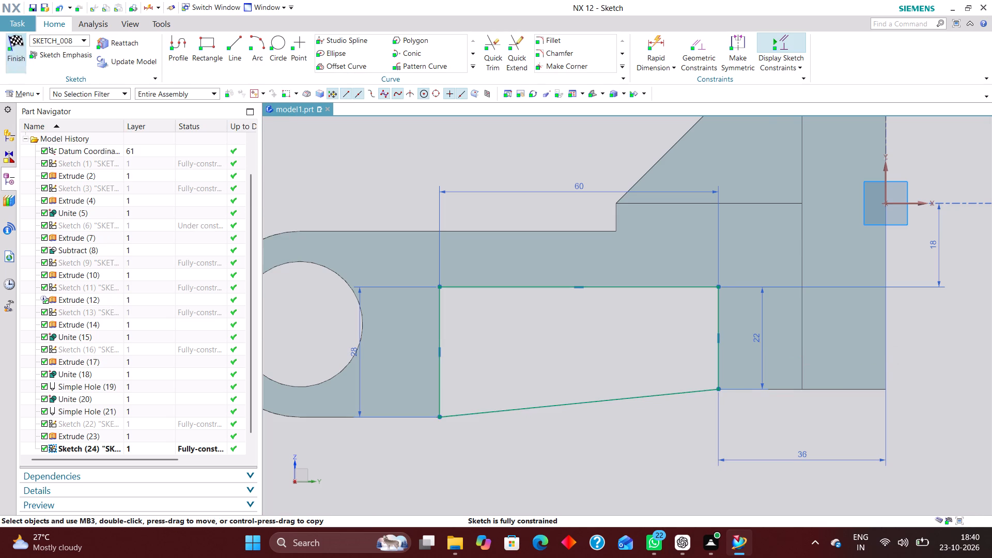
{"action": "left_click", "coordinate": [14, 39]}
Try to extrude the tapered profile beneath the arm by a symmetric value of 18 mm with a Subtract Boolean.
{"action": "scroll", "coordinate": [727, 393], "scroll_direction": "up", "scroll_amount": 3}
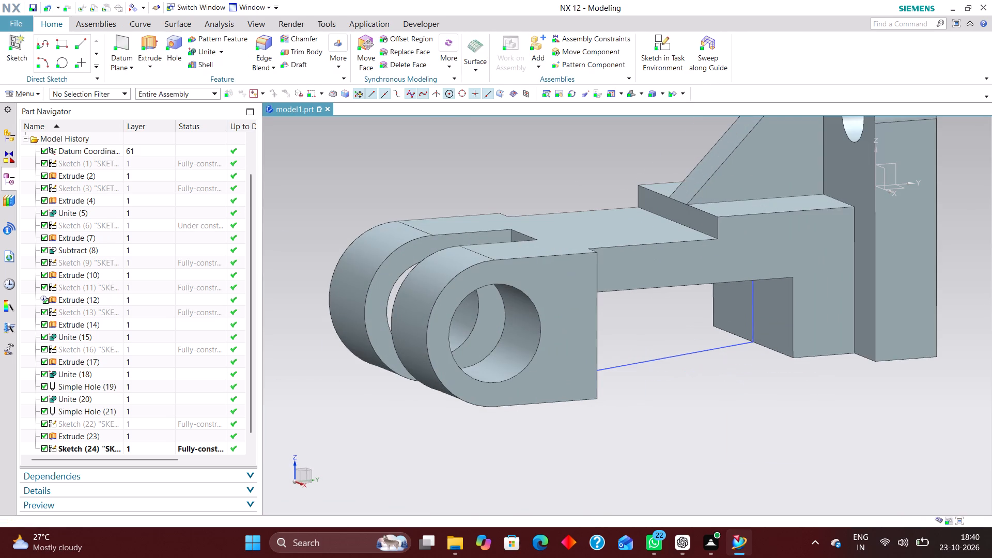
{"action": "left_click", "coordinate": [144, 37]}
{"action": "left_click", "coordinate": [665, 356]}
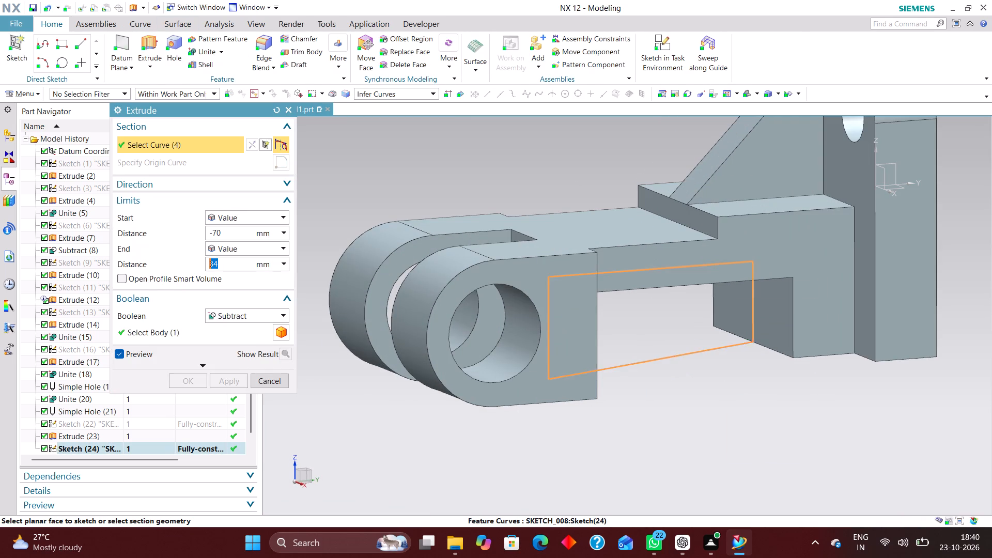
{"action": "left_click", "coordinate": [241, 213]}
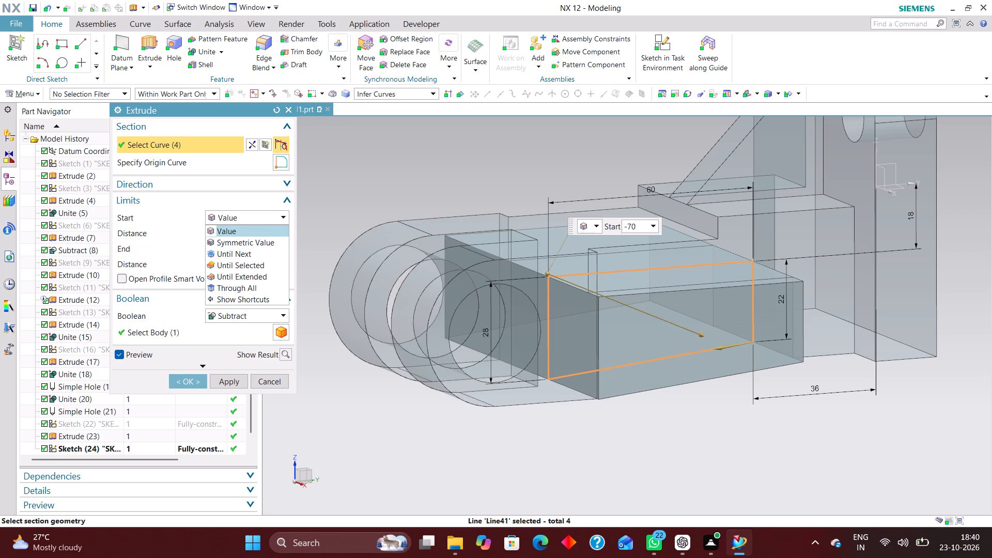
{"action": "left_click", "coordinate": [246, 244]}
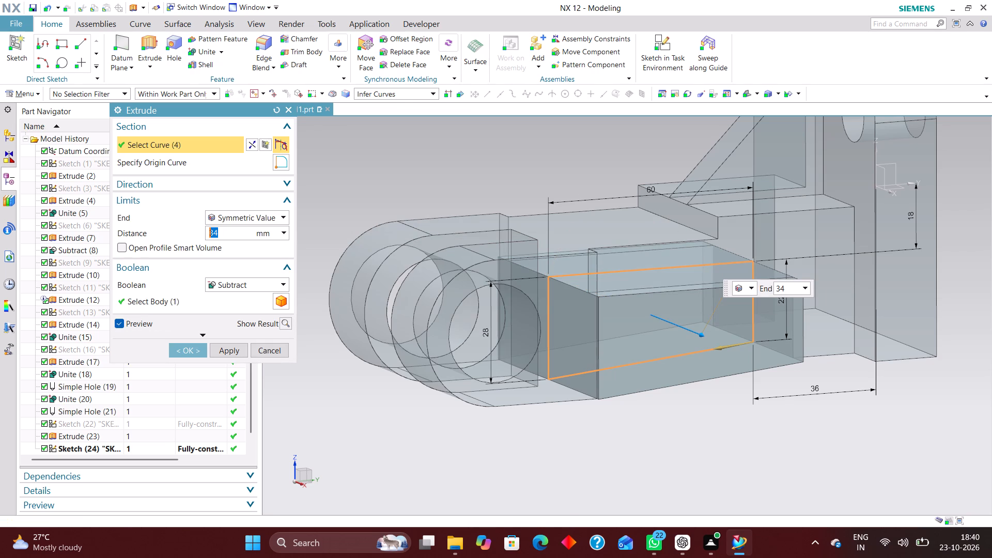
{"action": "middle_click_drag", "start_coordinate": [466, 459], "coordinate": [524, 460]}
{"action": "scroll", "coordinate": [524, 456], "scroll_direction": "up", "scroll_amount": 1}
{"action": "right_click_drag", "start_coordinate": [829, 411], "coordinate": [726, 411]}
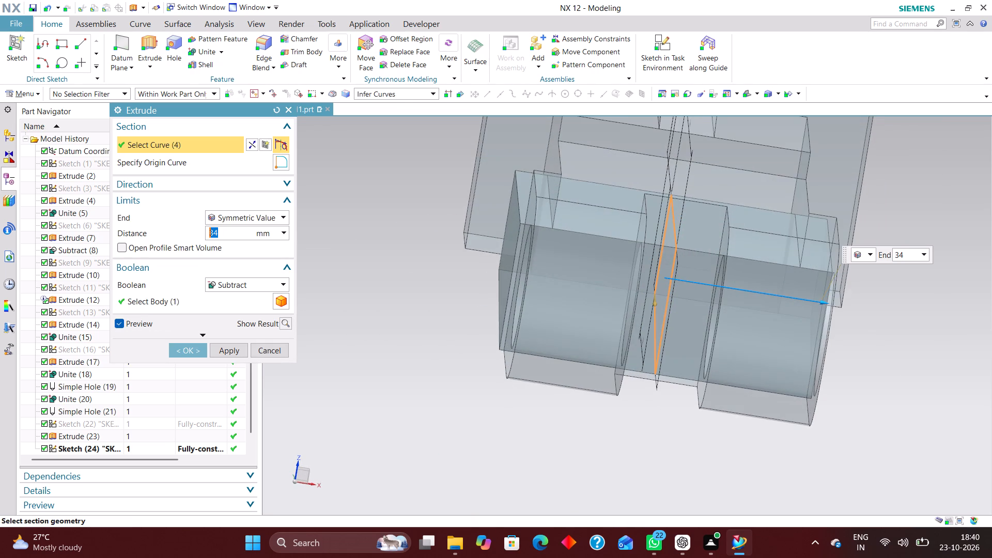
{"action": "right_click_drag", "start_coordinate": [726, 411], "coordinate": [691, 409]}
{"action": "left_click_drag", "start_coordinate": [221, 232], "coordinate": [169, 234]}
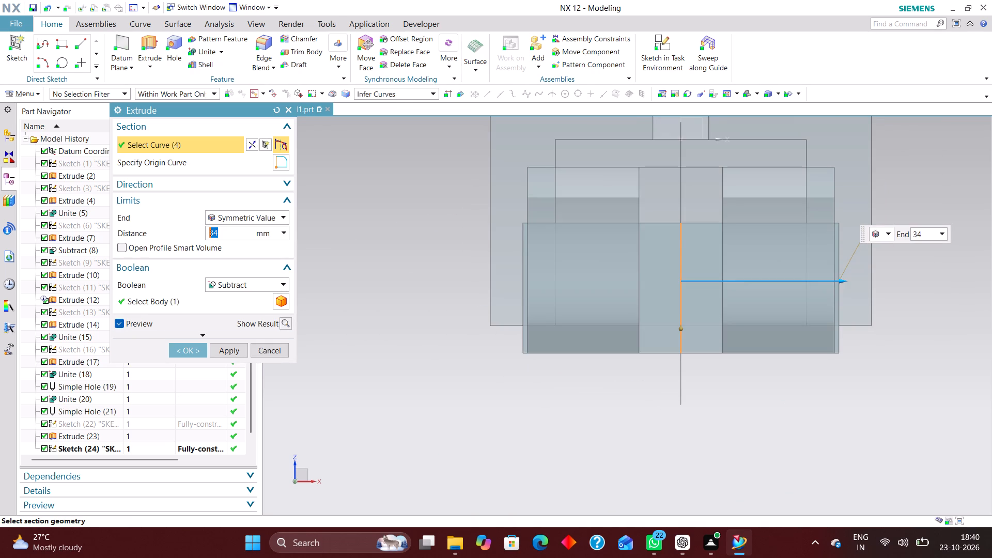
{"action": "type", "text": "18"}
{"action": "key", "text": "Return"}
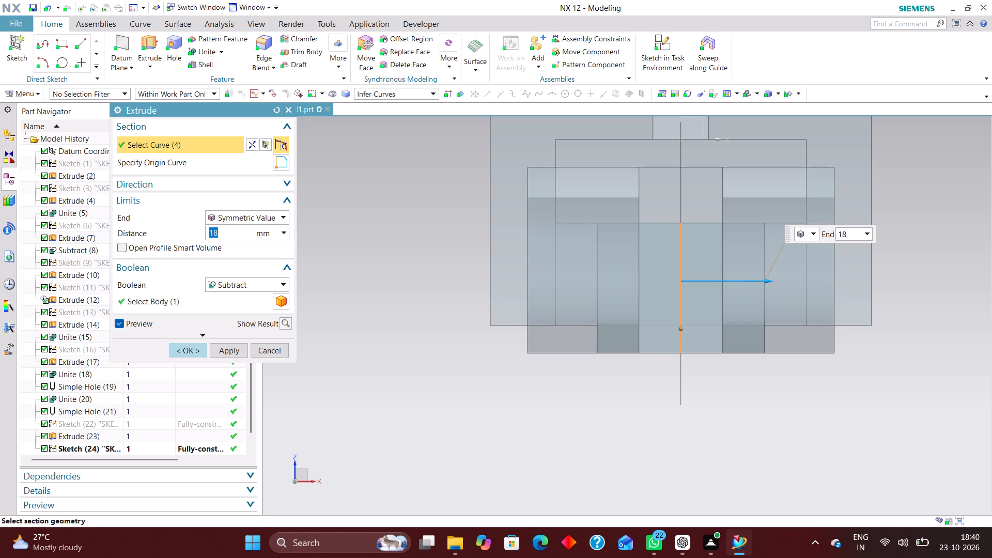
{"action": "left_click", "coordinate": [188, 348]}
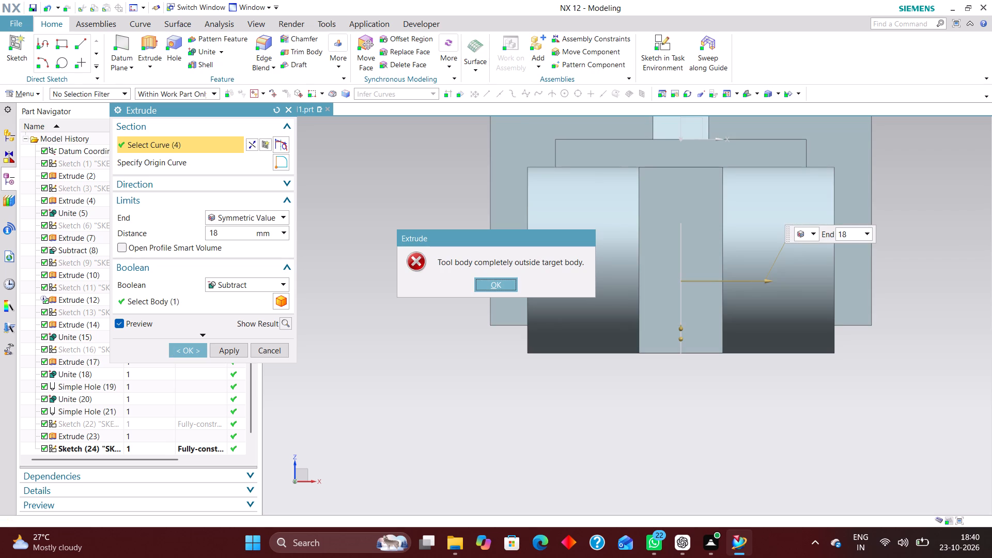
{"action": "left_click", "coordinate": [493, 287]}
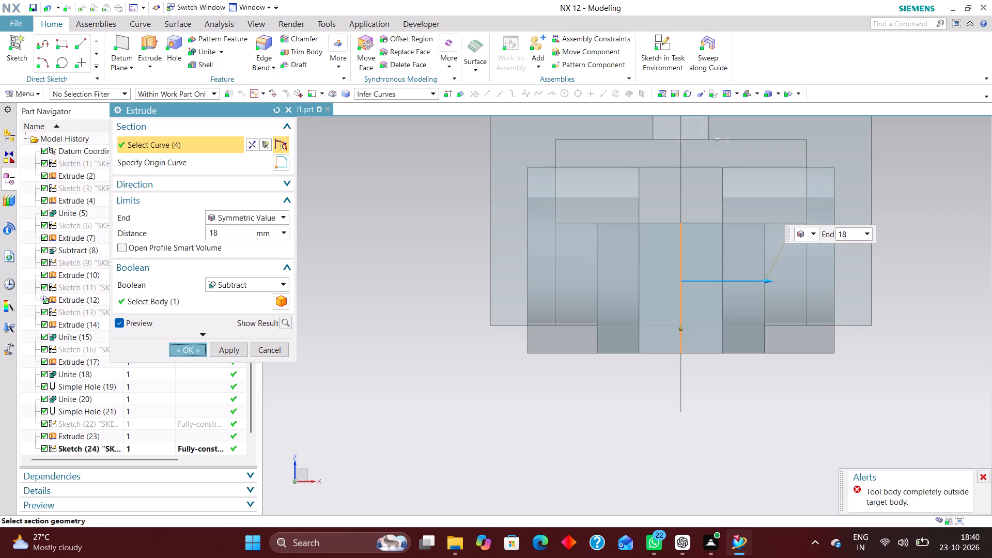
Set the Boolean of the tapered rib's extrusion to None and create it as a separate body.
{"action": "scroll", "coordinate": [618, 385], "scroll_direction": "down", "scroll_amount": 2}
{"action": "left_click", "coordinate": [265, 285]}
{"action": "left_click", "coordinate": [256, 296]}
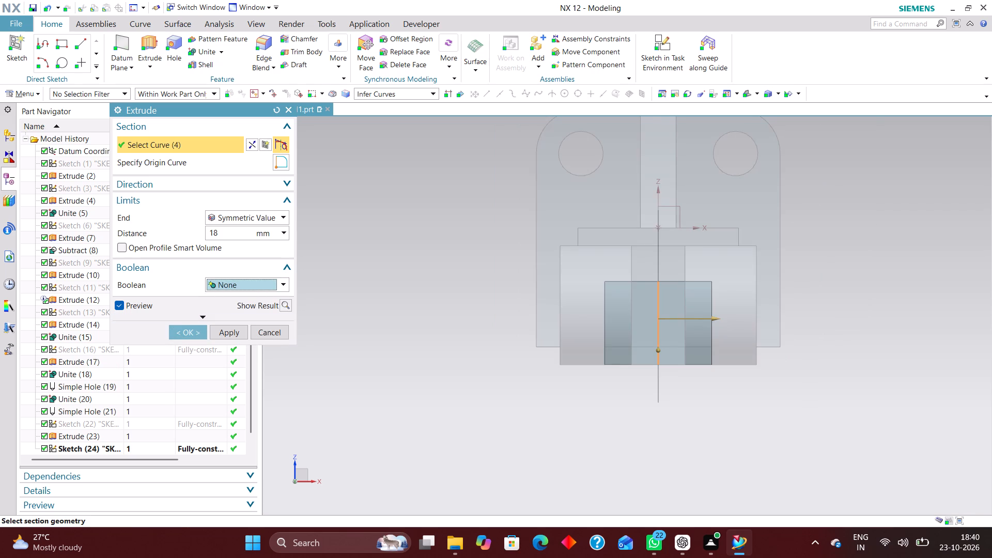
{"action": "left_click", "coordinate": [177, 330]}
Set the symmetric distance of the tapered rib's extrusion to 18/2 mm.
{"action": "middle_click_drag", "start_coordinate": [876, 370], "coordinate": [799, 366]}
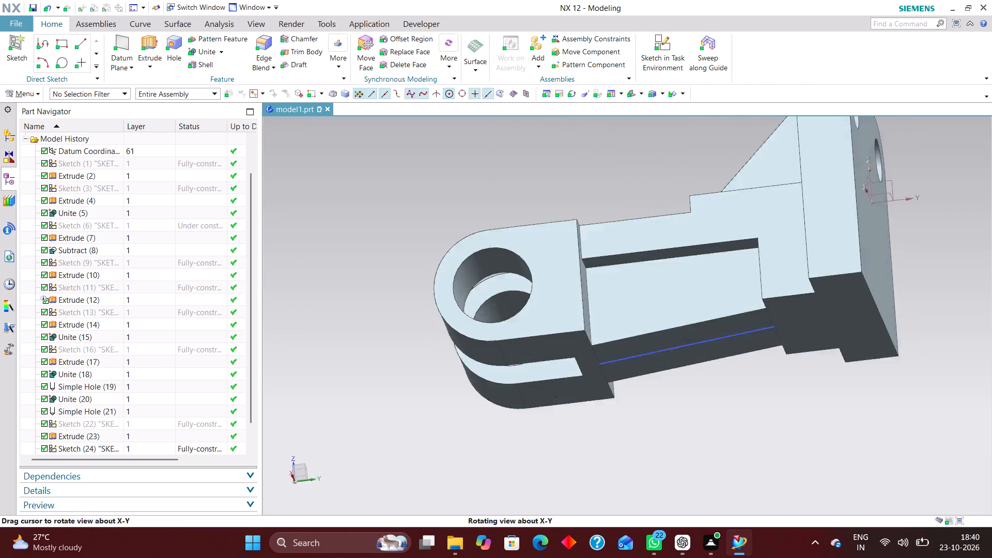
{"action": "middle_click_drag", "start_coordinate": [799, 366], "coordinate": [815, 390]}
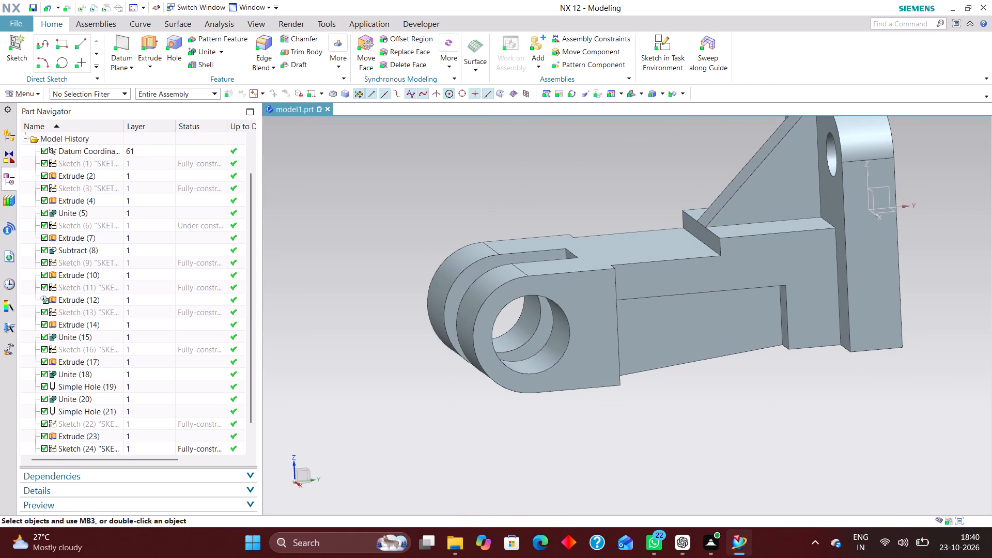
{"action": "double_click", "coordinate": [713, 335]}
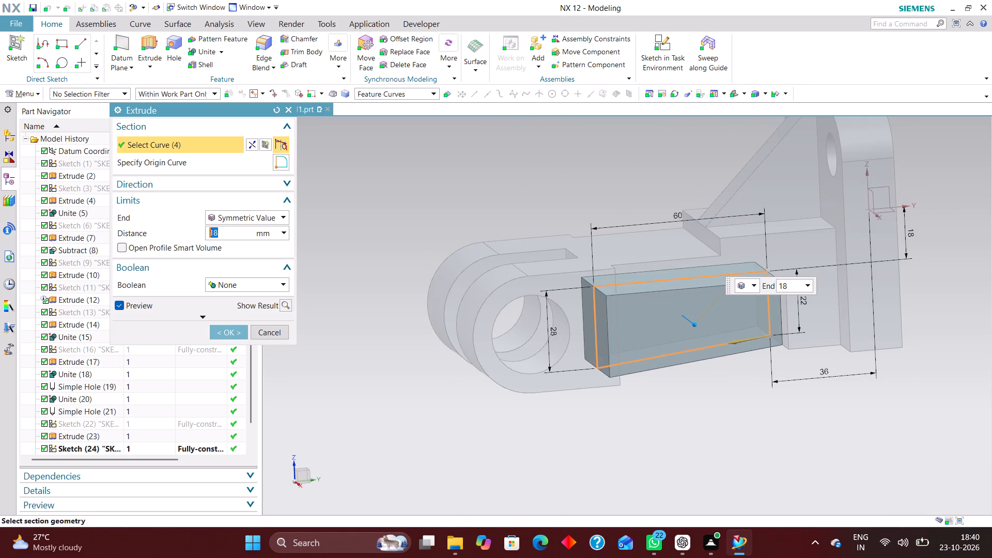
{"action": "type", "text": "18/2"}
{"action": "key", "text": "Return"}
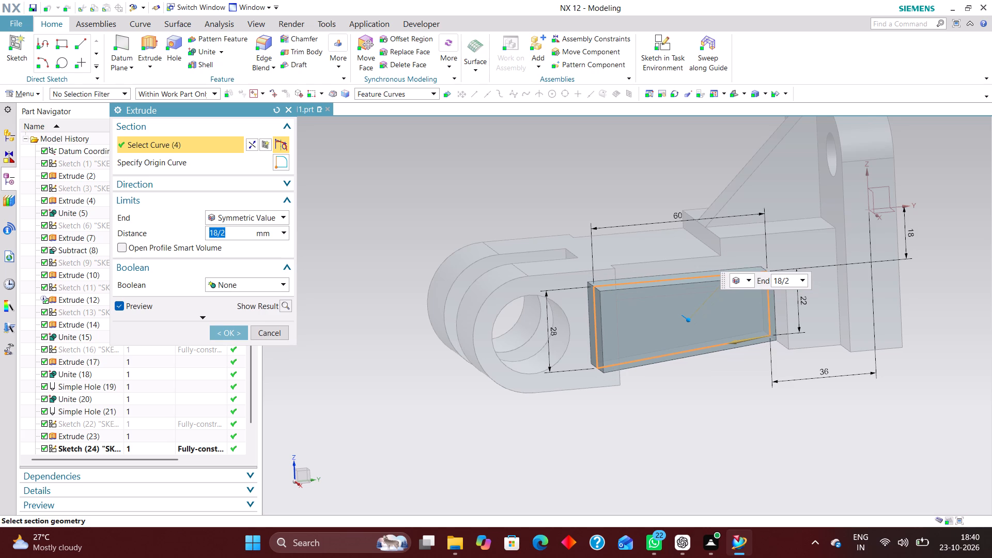
{"action": "left_click", "coordinate": [227, 330]}
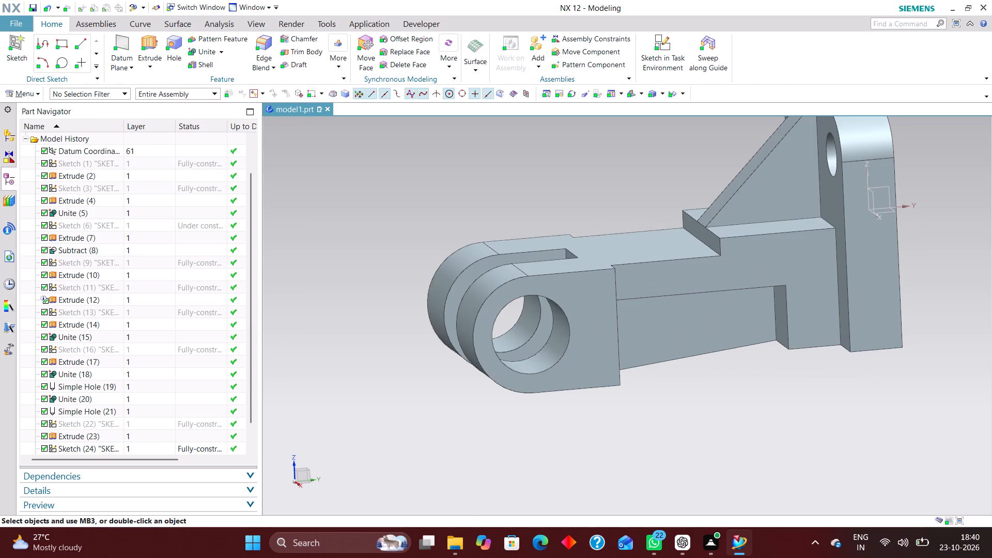
Unite the tapered rib beneath the arm with the main bracket body.
{"action": "key", "text": "End"}
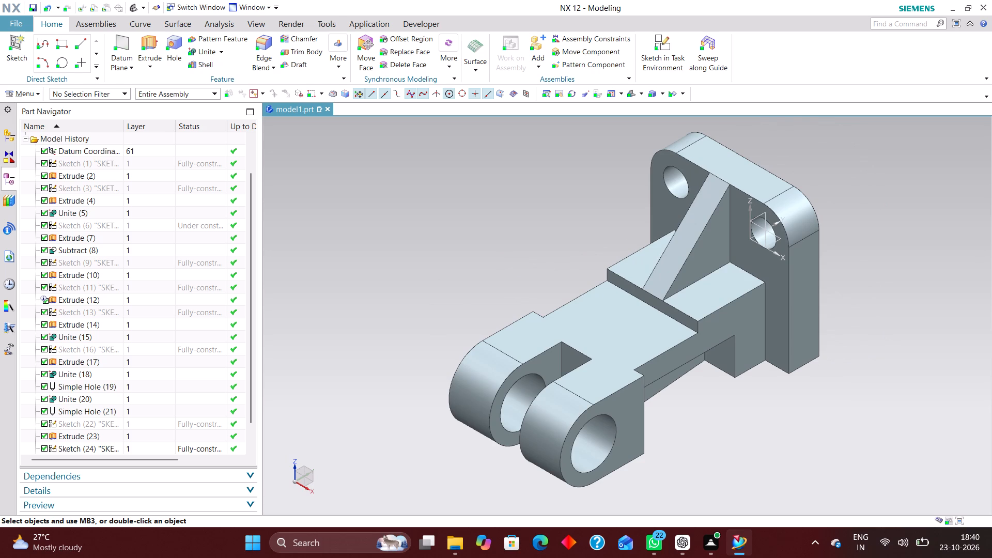
{"action": "scroll", "coordinate": [722, 414], "scroll_direction": "up", "scroll_amount": 1}
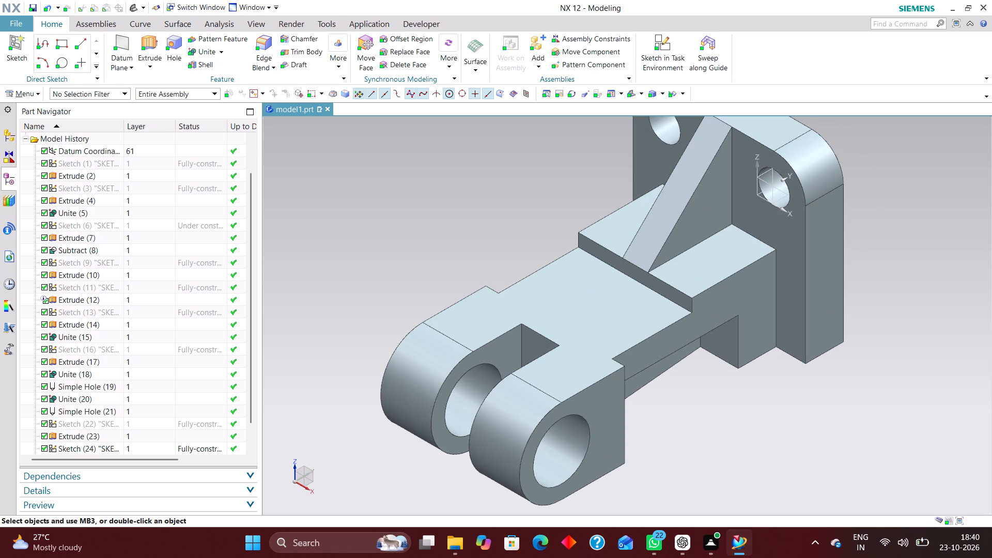
{"action": "left_click", "coordinate": [209, 53]}
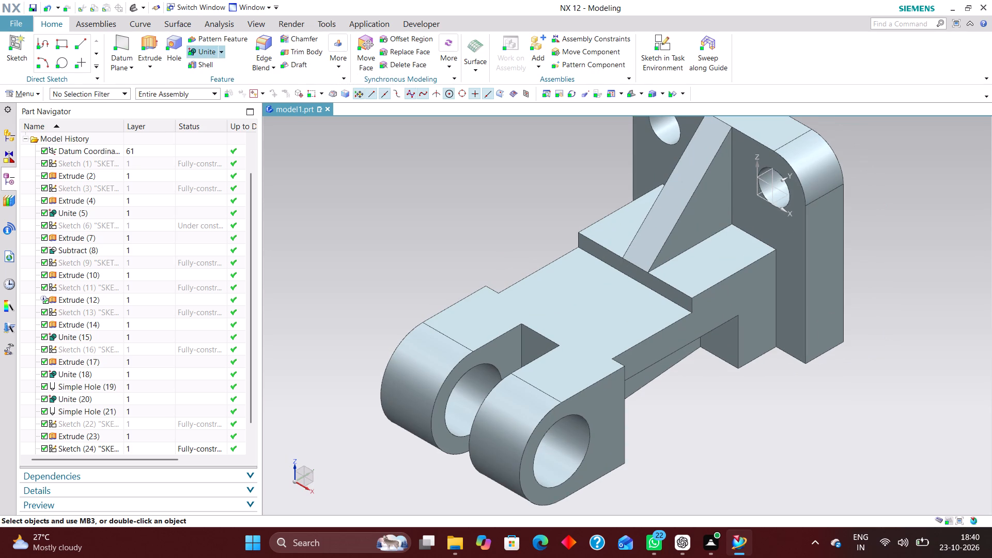
{"action": "left_click", "coordinate": [533, 302]}
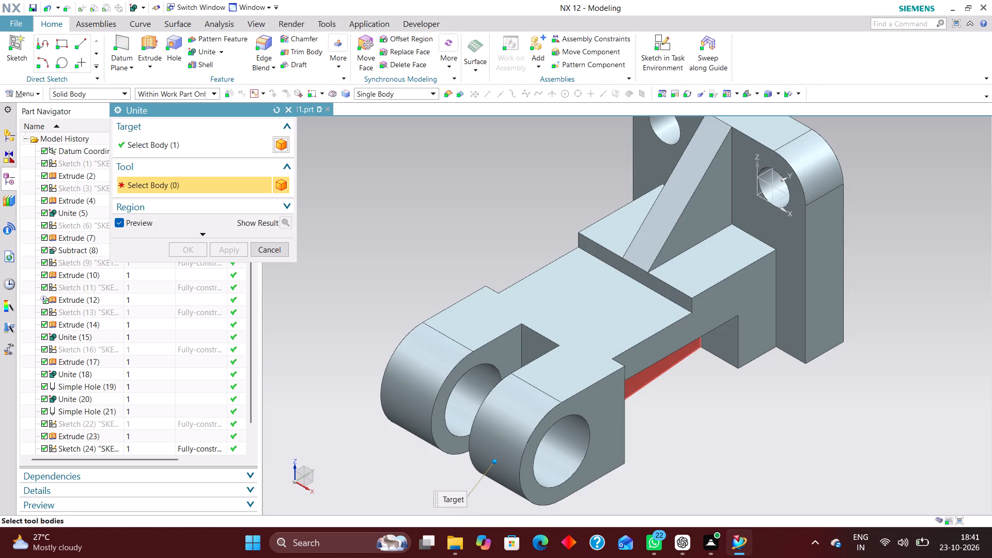
{"action": "left_click", "coordinate": [676, 364]}
{"action": "left_click", "coordinate": [183, 250]}
Edit the under-constrained sketch (6), dimension the length of the thin rectangle's lower horizontal line to 75 mm, and finish the sketch.
{"action": "scroll", "coordinate": [518, 313], "scroll_direction": "down", "scroll_amount": 1}
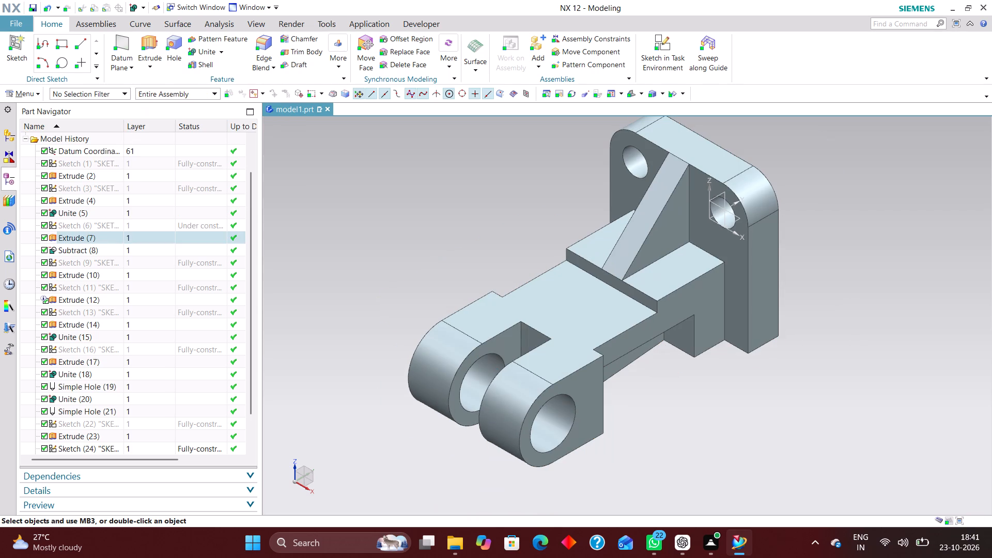
{"action": "scroll", "coordinate": [174, 378], "scroll_direction": "down", "scroll_amount": 5}
{"action": "scroll", "coordinate": [167, 385], "scroll_direction": "up", "scroll_amount": 3}
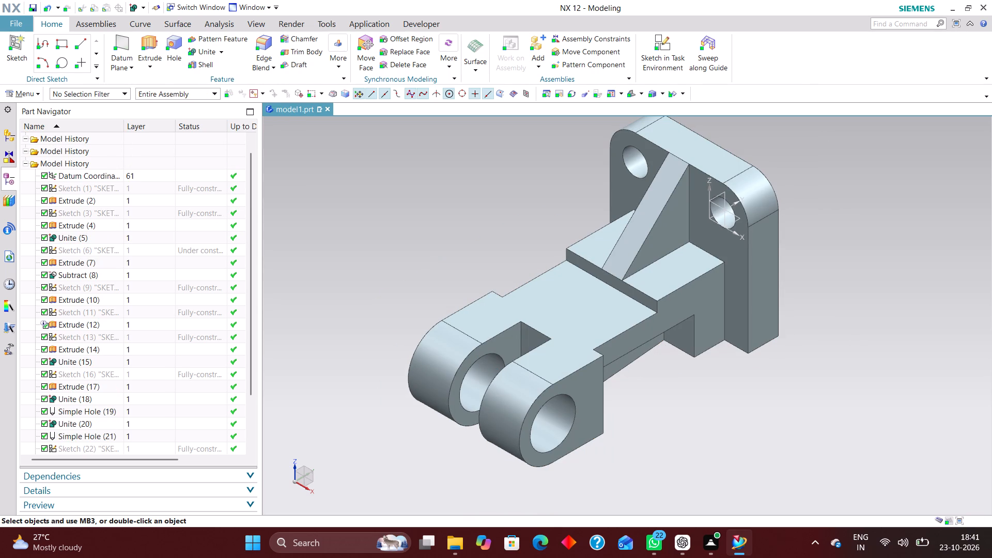
{"action": "left_click", "coordinate": [149, 257]}
{"action": "right_click", "coordinate": [149, 258]}
{"action": "left_click", "coordinate": [185, 252]}
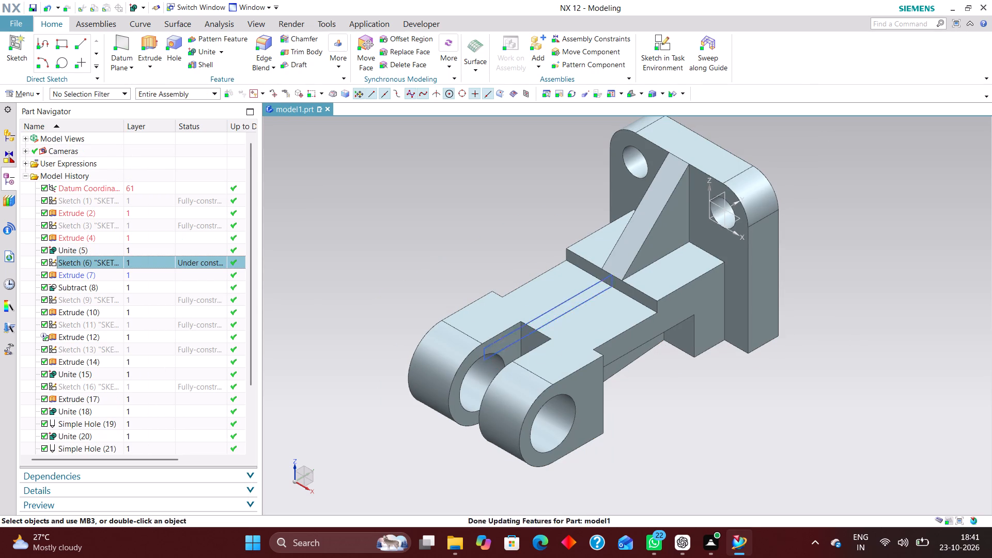
{"action": "left_click", "coordinate": [655, 41]}
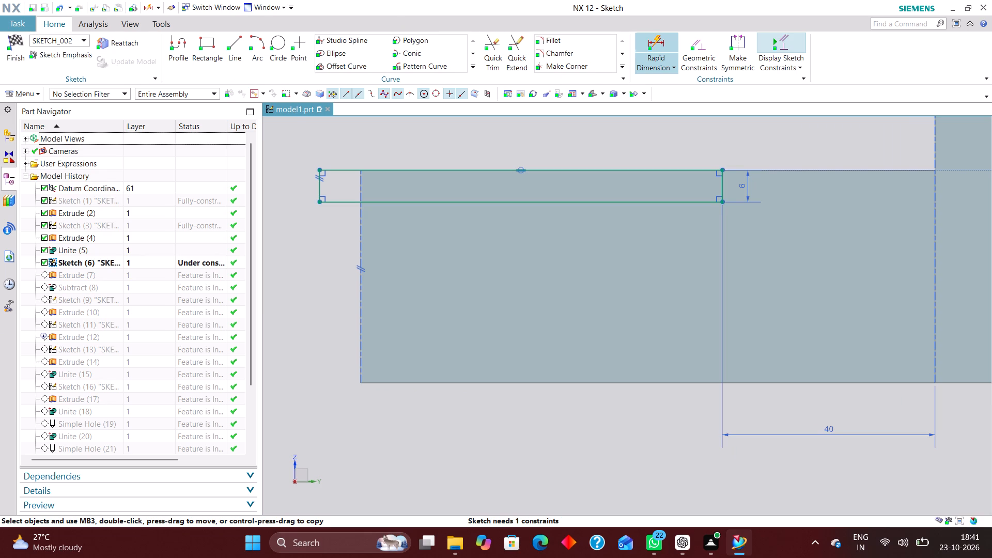
{"action": "scroll", "coordinate": [358, 218], "scroll_direction": "down", "scroll_amount": 3}
{"action": "scroll", "coordinate": [344, 213], "scroll_direction": "up", "scroll_amount": 6}
{"action": "left_click", "coordinate": [362, 204]}
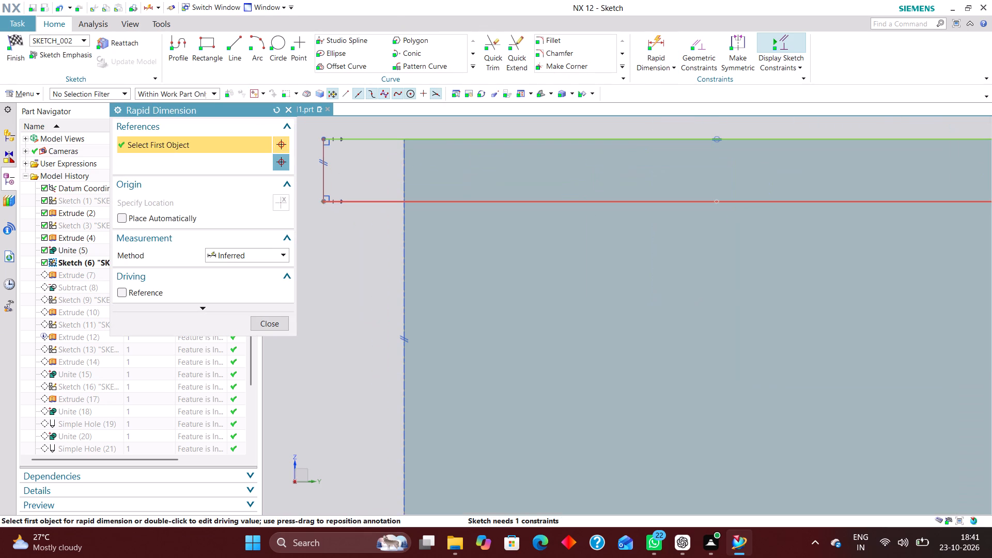
{"action": "left_click", "coordinate": [605, 304]}
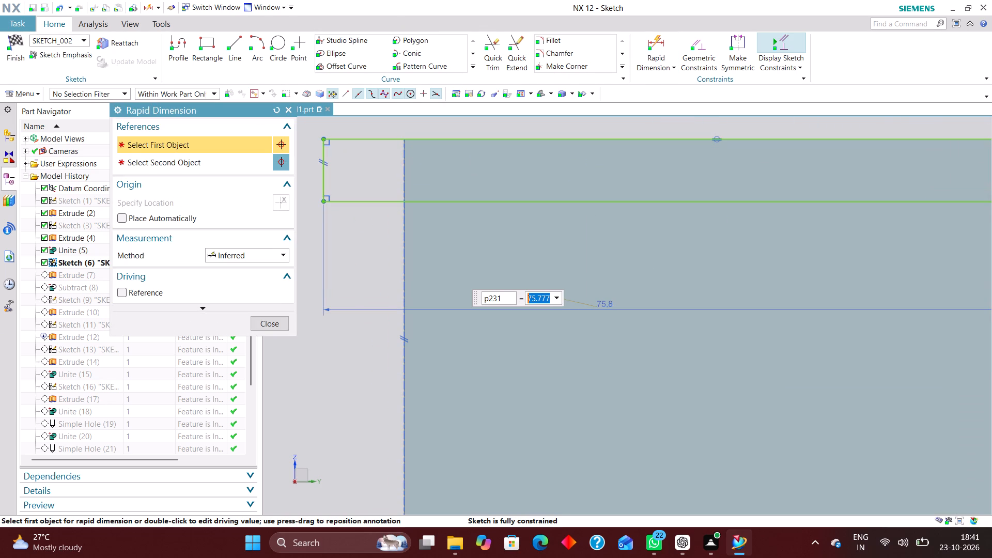
{"action": "type", "text": "75"}
{"action": "key", "text": "Return"}
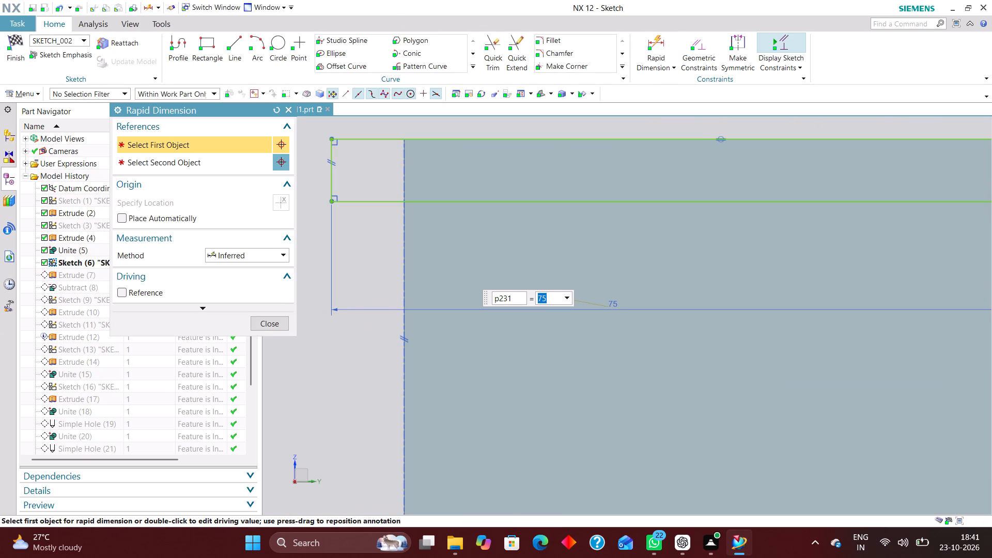
{"action": "left_click", "coordinate": [280, 326]}
{"action": "left_click", "coordinate": [15, 35]}
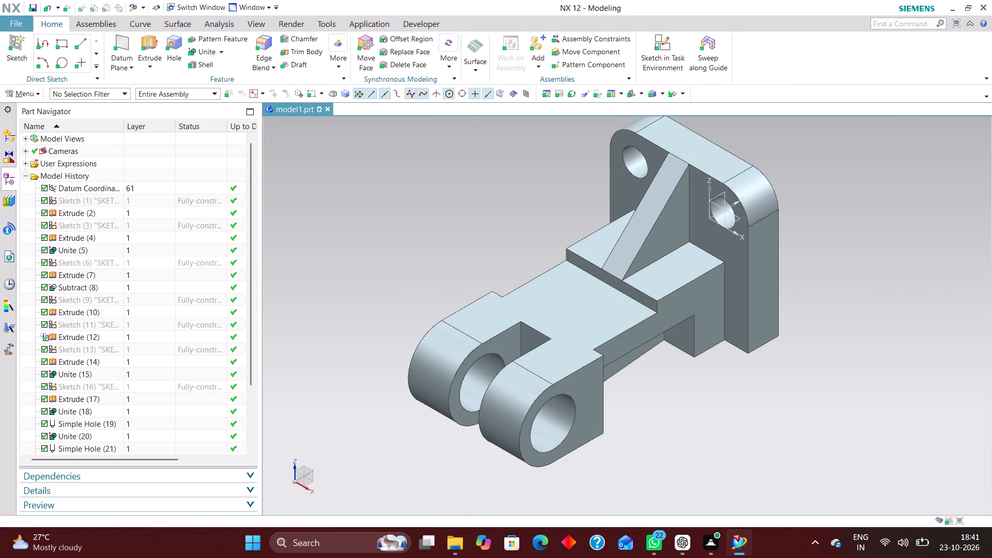
Edit Extrude (14), the rectangular block at the fork end, and change its limits to Symmetric Value.
{"action": "scroll", "coordinate": [698, 427], "scroll_direction": "up", "scroll_amount": 1}
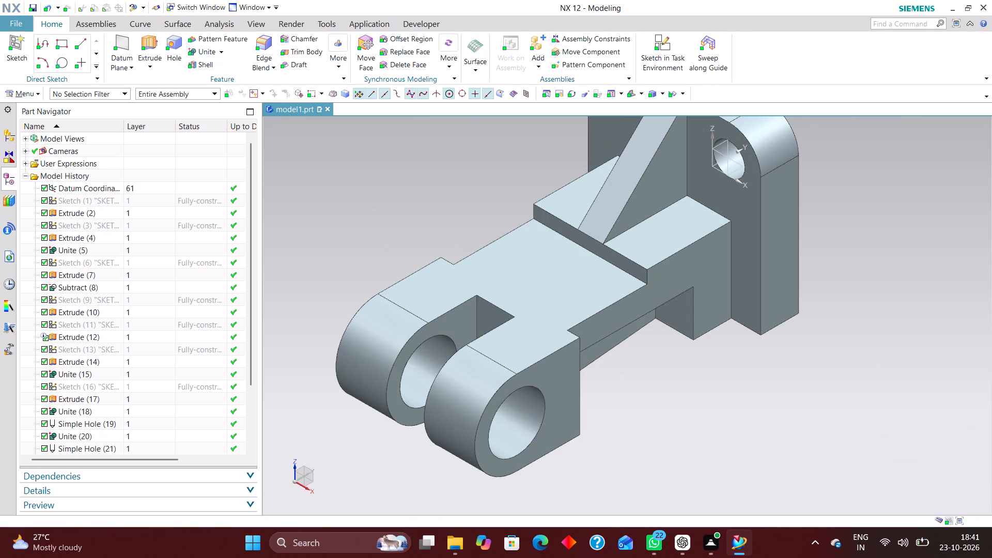
{"action": "scroll", "coordinate": [664, 380], "scroll_direction": "down", "scroll_amount": 1}
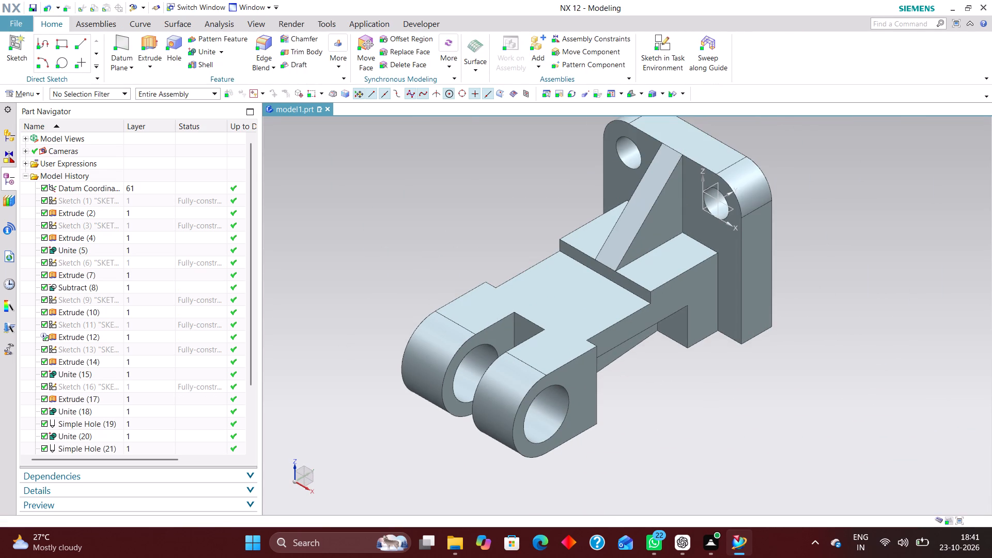
{"action": "scroll", "coordinate": [690, 404], "scroll_direction": "down", "scroll_amount": 1}
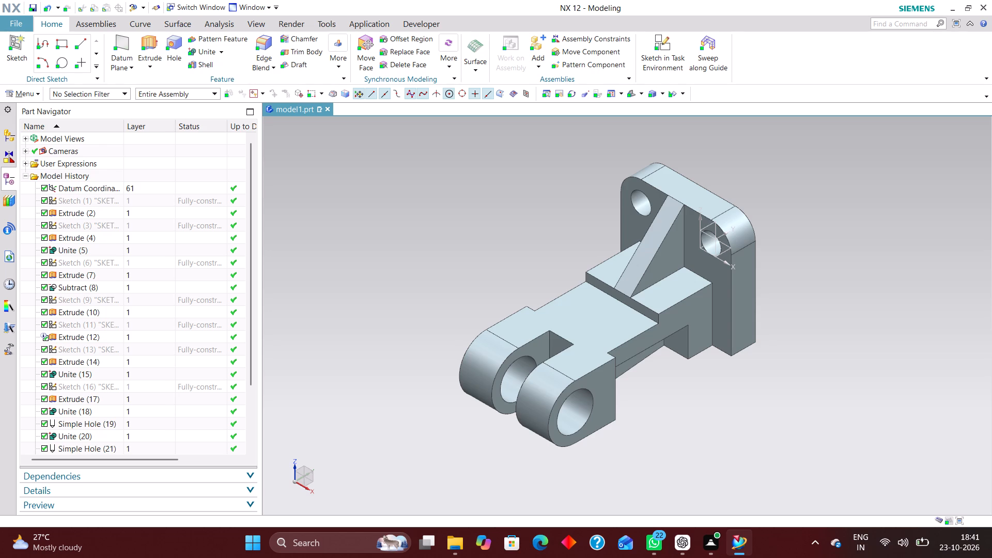
{"action": "left_click", "coordinate": [104, 363]}
{"action": "right_click", "coordinate": [104, 362]}
{"action": "left_click", "coordinate": [144, 109]}
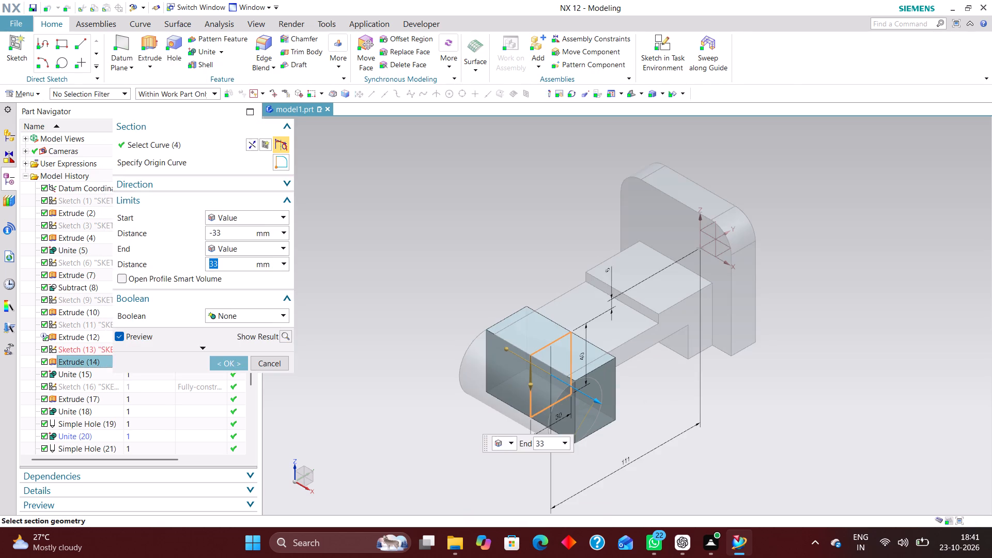
{"action": "middle_click_drag", "start_coordinate": [671, 400], "coordinate": [710, 400]}
{"action": "right_click_drag", "start_coordinate": [756, 395], "coordinate": [573, 377]}
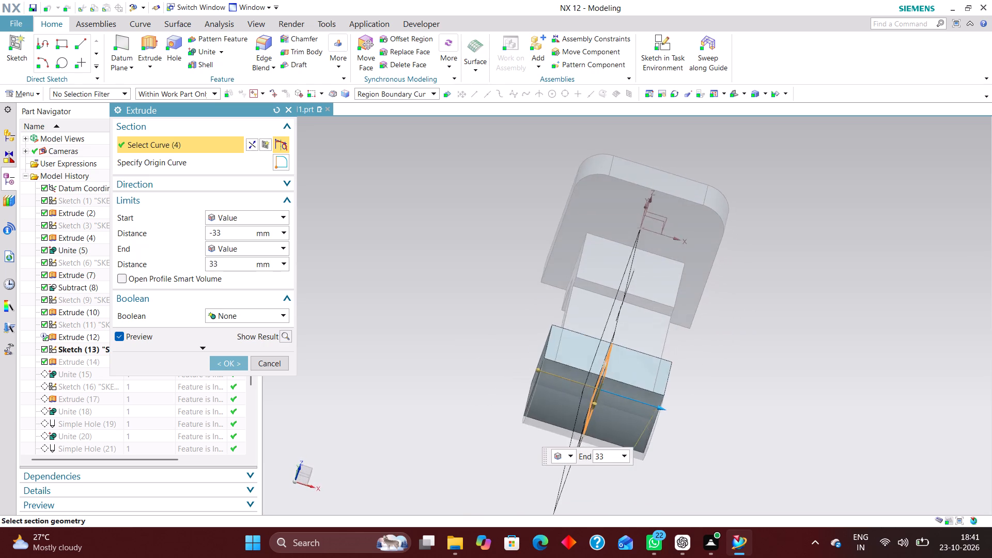
{"action": "right_click_drag", "start_coordinate": [573, 377], "coordinate": [622, 388]}
{"action": "scroll", "coordinate": [685, 374], "scroll_direction": "up", "scroll_amount": 1}
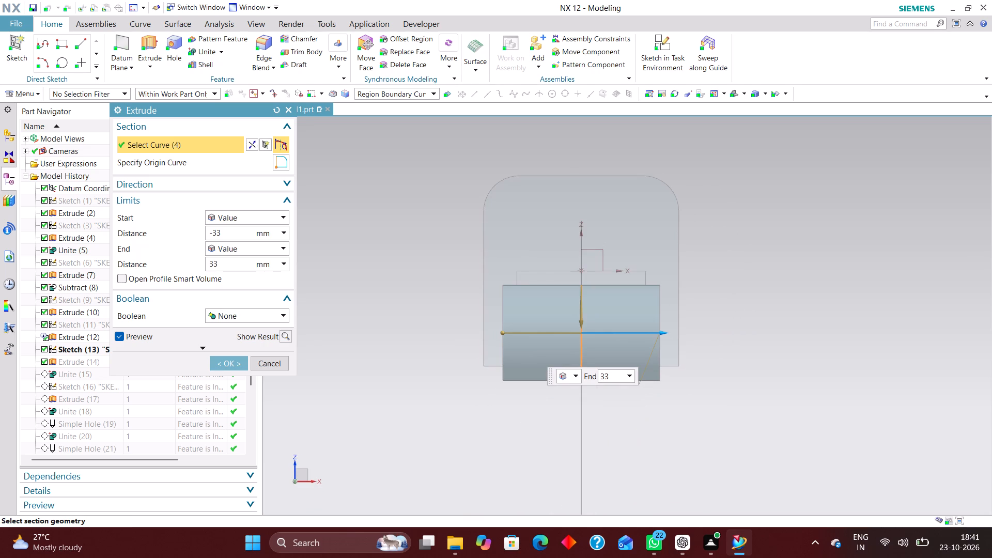
{"action": "type", "text": "30"}
{"action": "key", "text": "Return"}
{"action": "left_click", "coordinate": [249, 214]}
{"action": "left_click", "coordinate": [247, 238]}
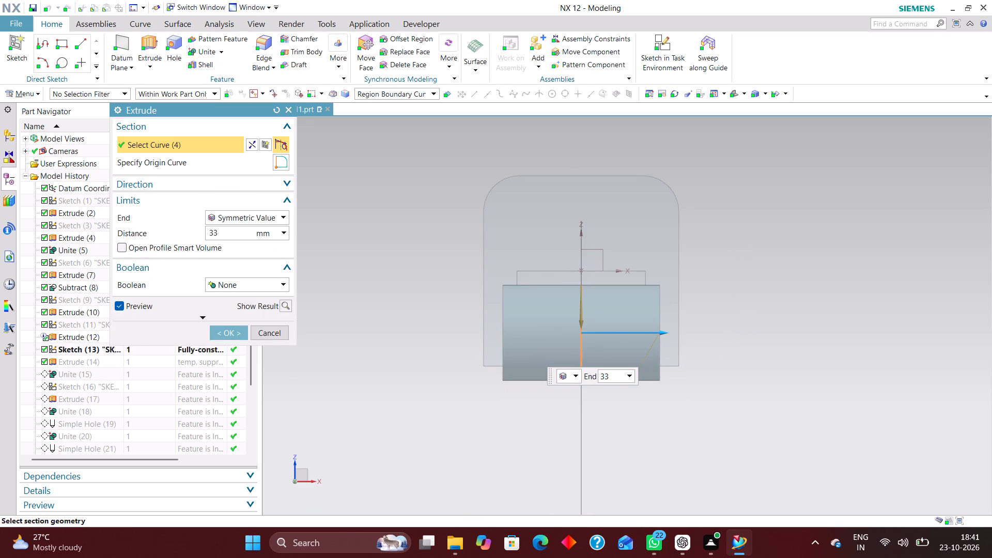
Try symmetric distances of 30 and 28 mm for the fork-end block, settle on 27 mm, and accept the extrusion edit.
{"action": "key", "text": "3"}
{"action": "left_click_drag", "start_coordinate": [228, 235], "coordinate": [190, 233]}
{"action": "type", "text": "30."}
{"action": "key", "text": "Return"}
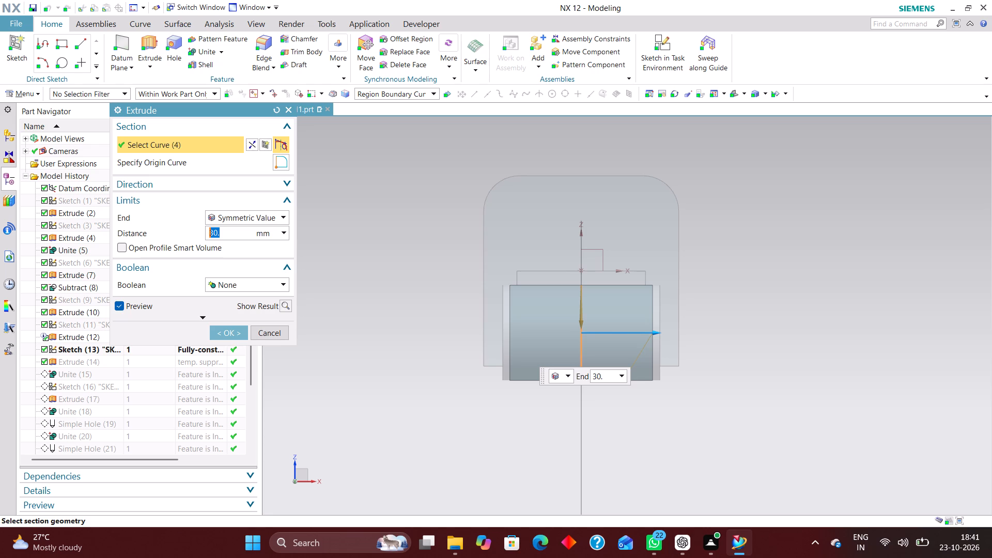
{"action": "middle_click_drag", "start_coordinate": [747, 343], "coordinate": [748, 375]}
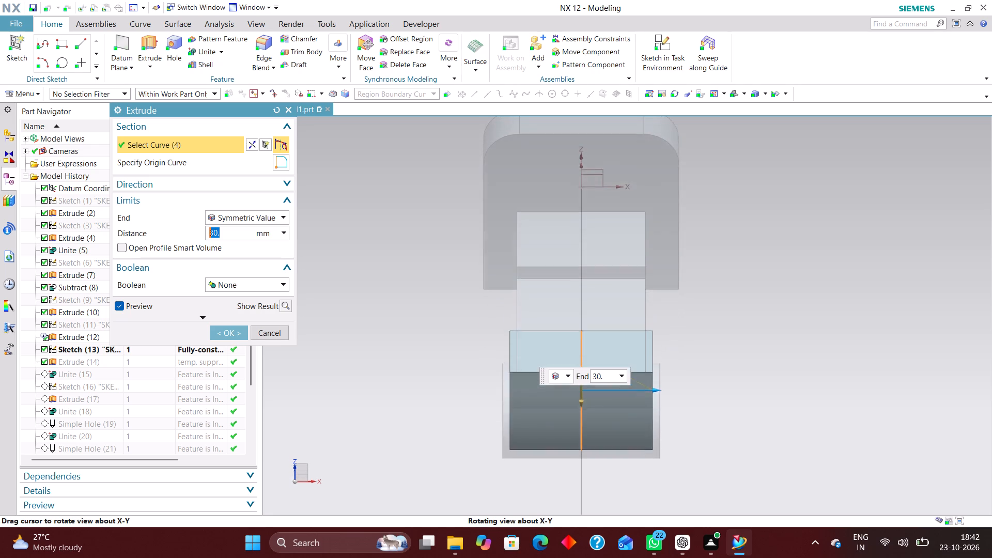
{"action": "middle_click_drag", "start_coordinate": [748, 375], "coordinate": [748, 378]}
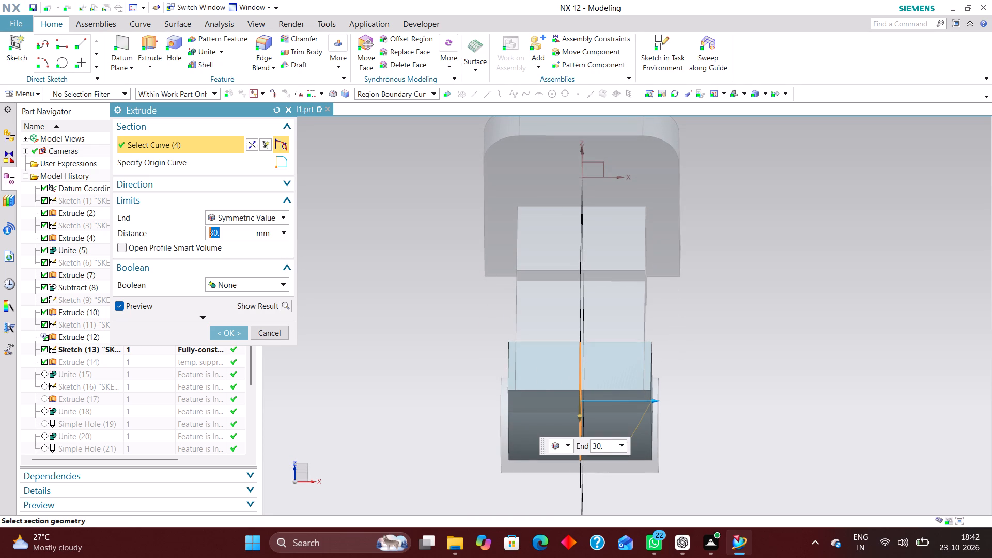
{"action": "type", "text": "28"}
{"action": "key", "text": "Return"}
{"action": "key", "text": "2"}
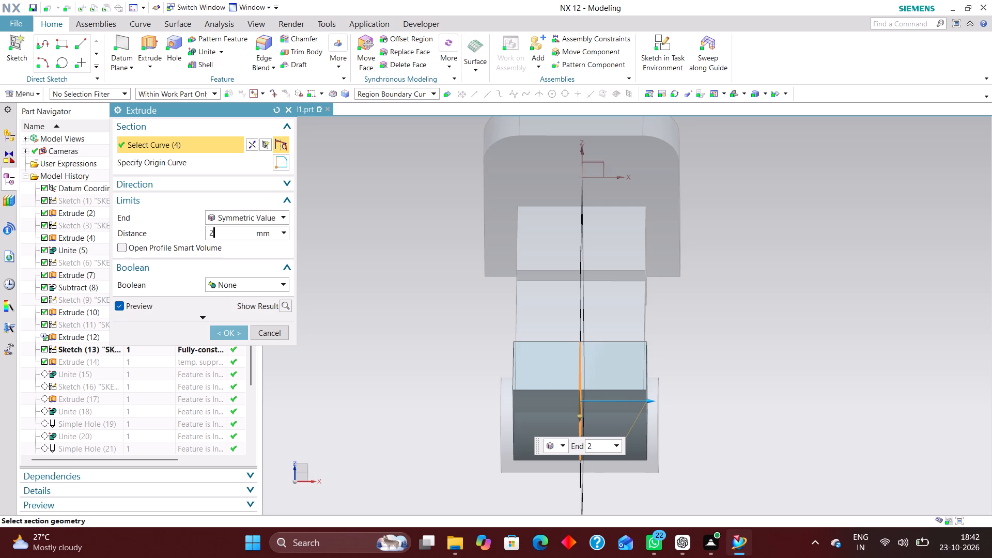
{"action": "key", "text": "7"}
{"action": "key", "text": "Return"}
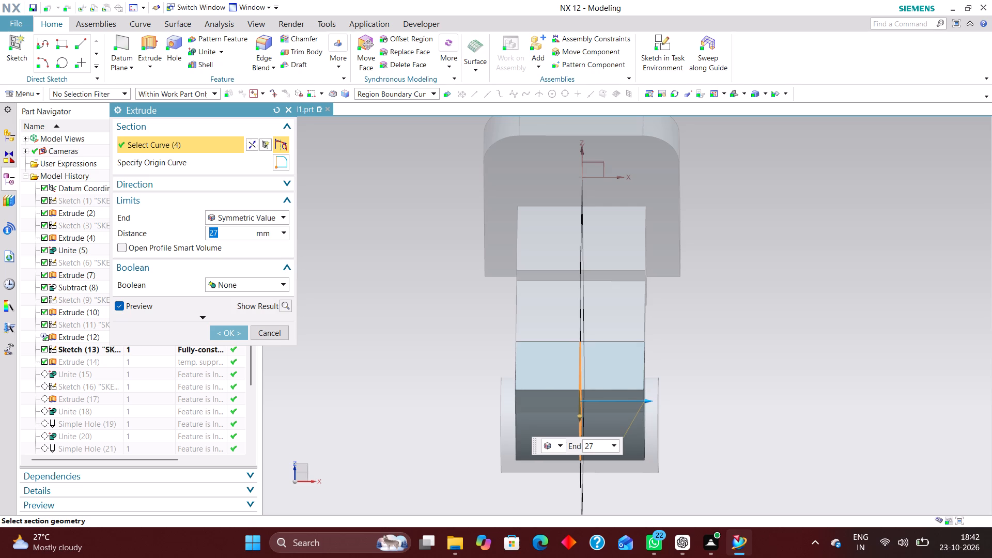
{"action": "left_click", "coordinate": [233, 337]}
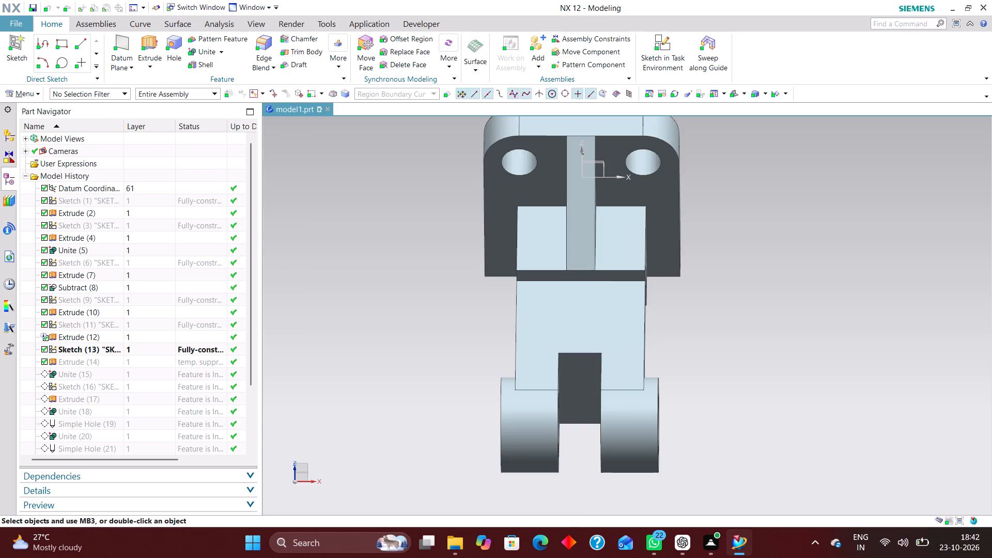
Examine the fork lugs, the block behind them and the underside of the arm from several angles.
{"action": "middle_click_drag", "start_coordinate": [740, 407], "coordinate": [706, 402]}
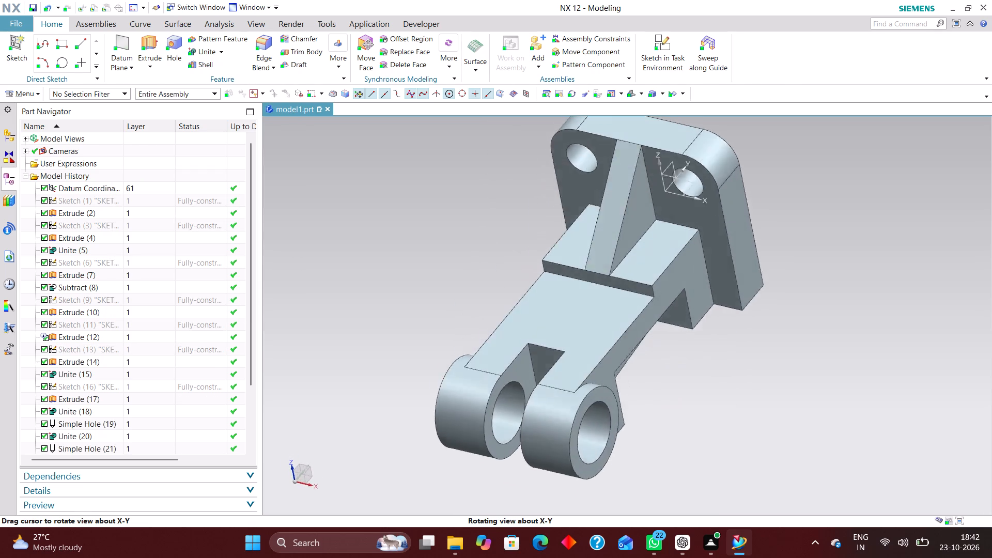
{"action": "middle_click_drag", "start_coordinate": [706, 402], "coordinate": [712, 430]}
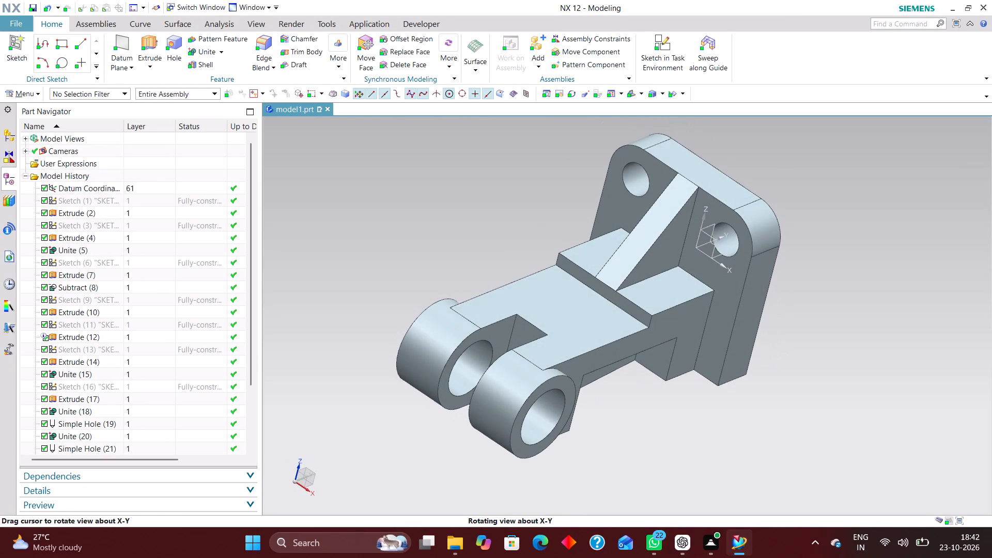
{"action": "key", "text": "End"}
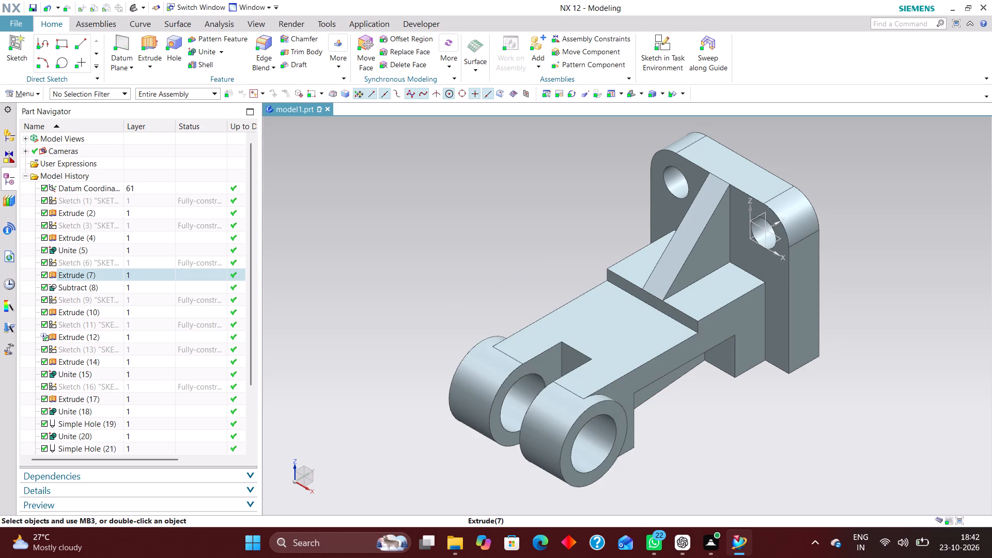
{"action": "scroll", "coordinate": [624, 368], "scroll_direction": "down", "scroll_amount": 1}
{"action": "scroll", "coordinate": [800, 422], "scroll_direction": "up", "scroll_amount": 2}
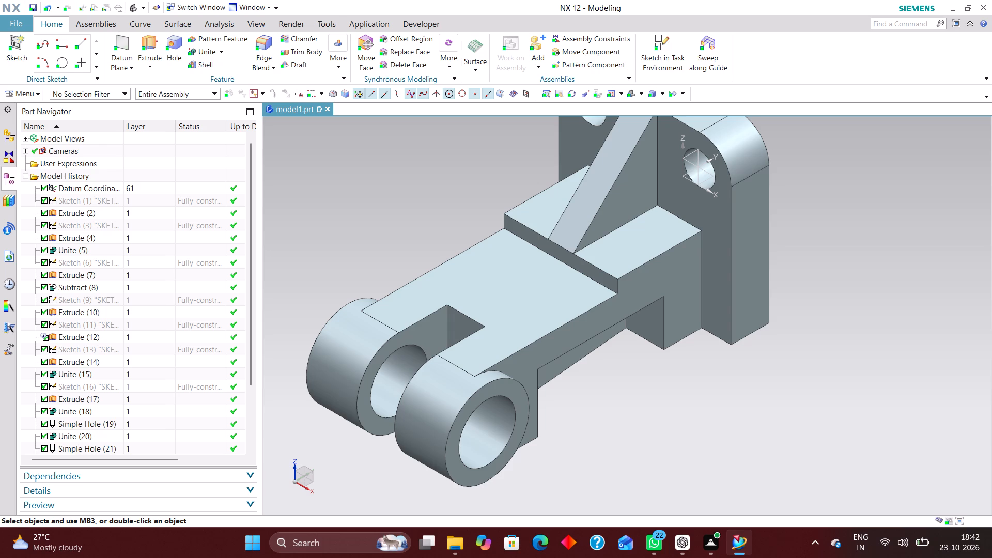
{"action": "scroll", "coordinate": [546, 341], "scroll_direction": "down", "scroll_amount": 2}
{"action": "scroll", "coordinate": [554, 374], "scroll_direction": "up", "scroll_amount": 3}
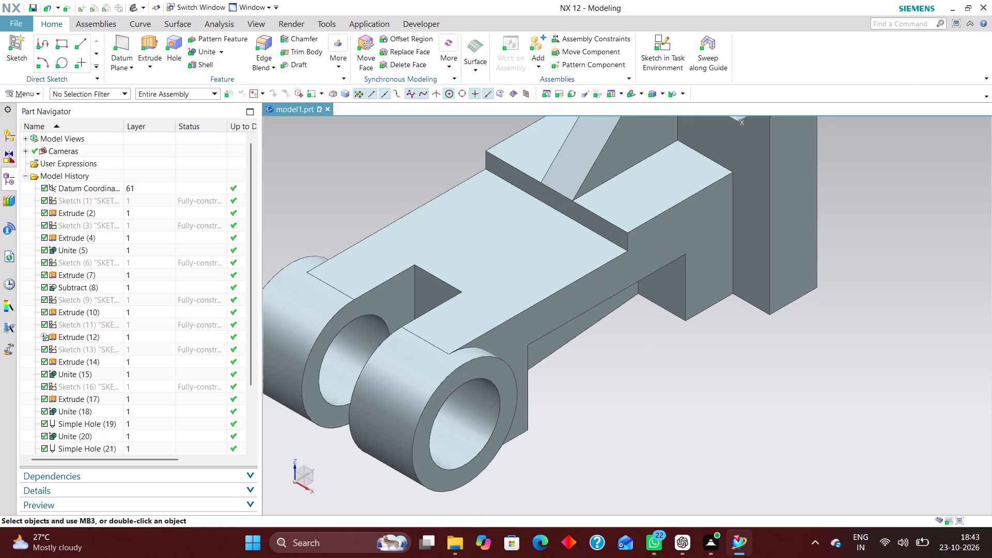
{"action": "scroll", "coordinate": [633, 378], "scroll_direction": "down", "scroll_amount": 2}
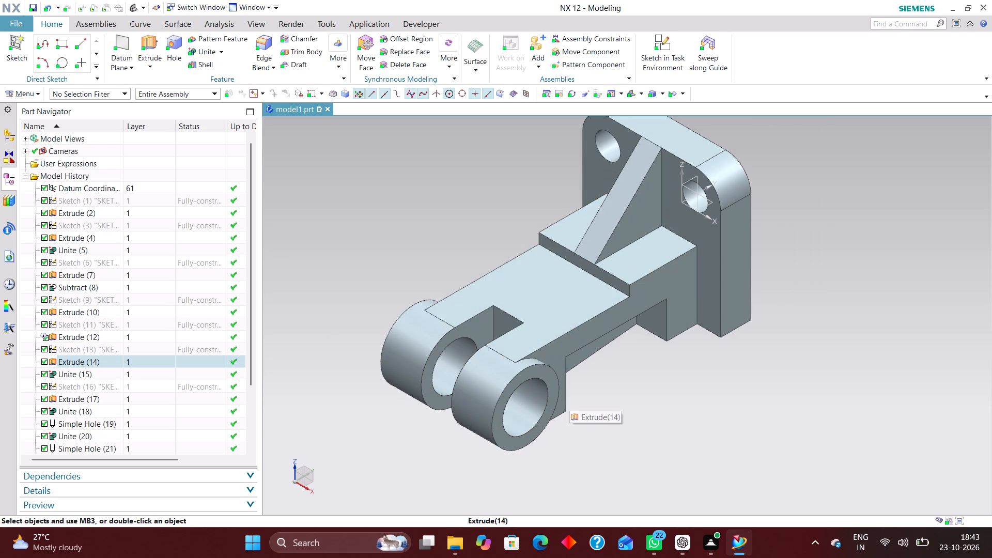
{"action": "middle_click_drag", "start_coordinate": [631, 438], "coordinate": [642, 309]}
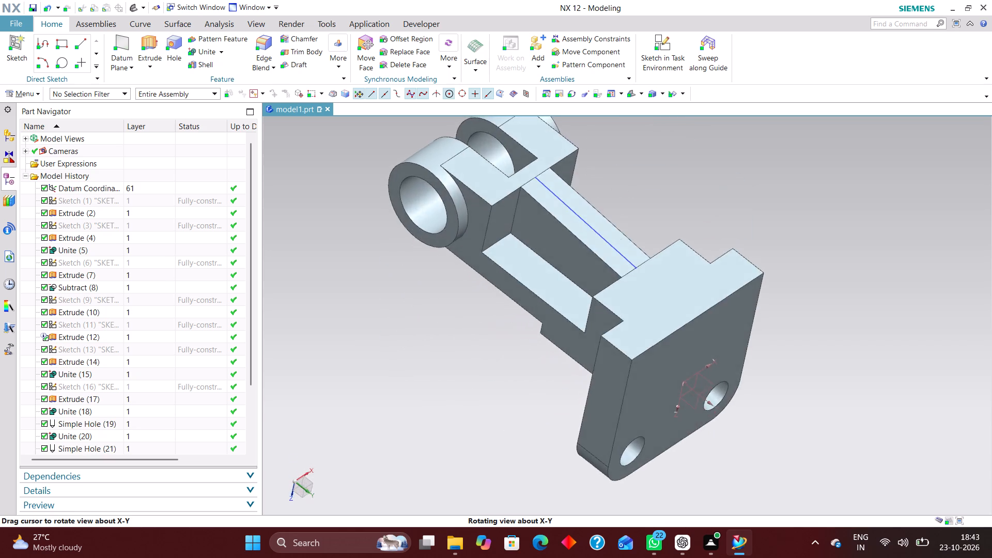
{"action": "middle_click_drag", "start_coordinate": [642, 309], "coordinate": [647, 383]}
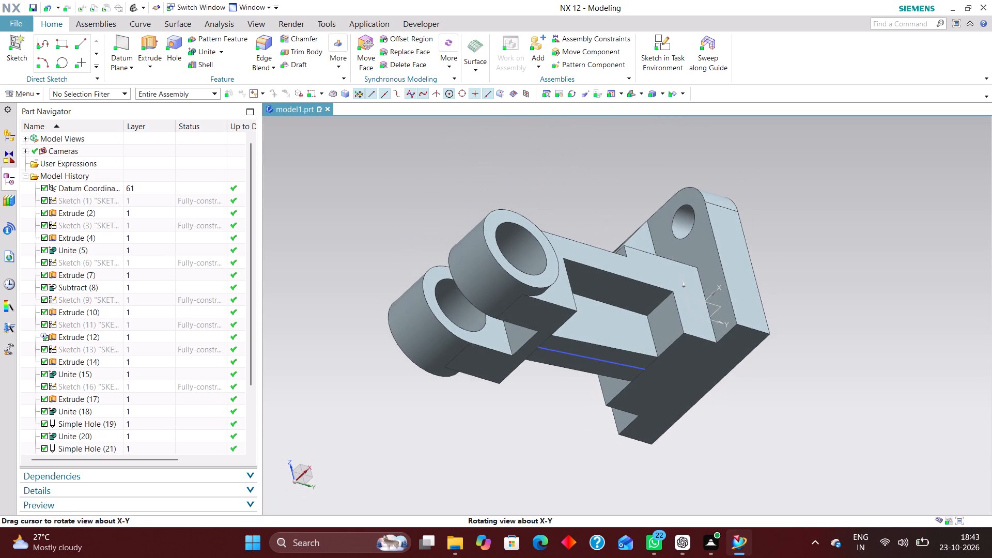
{"action": "middle_click_drag", "start_coordinate": [647, 383], "coordinate": [643, 394]}
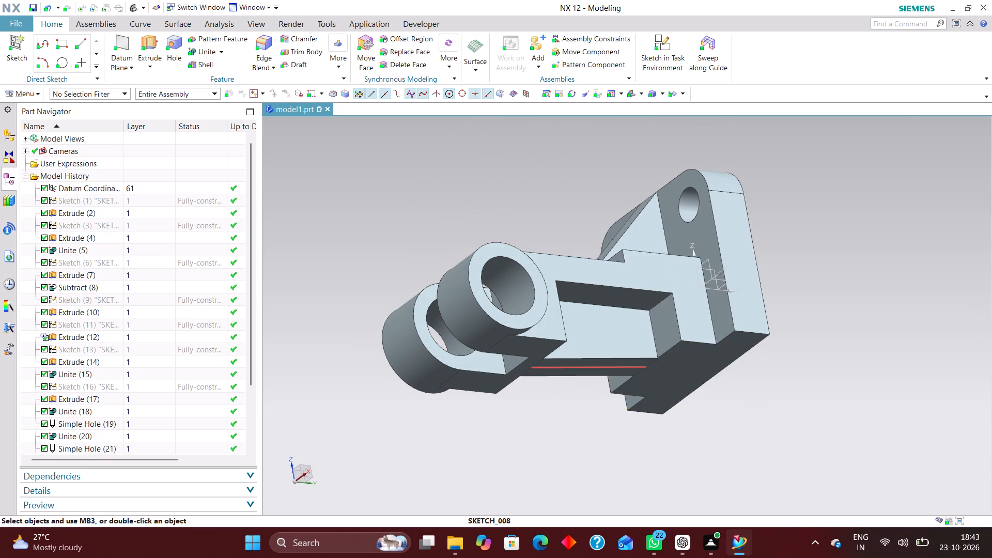
{"action": "scroll", "coordinate": [586, 368], "scroll_direction": "up", "scroll_amount": 4}
{"action": "middle_click_drag", "start_coordinate": [615, 450], "coordinate": [602, 488]}
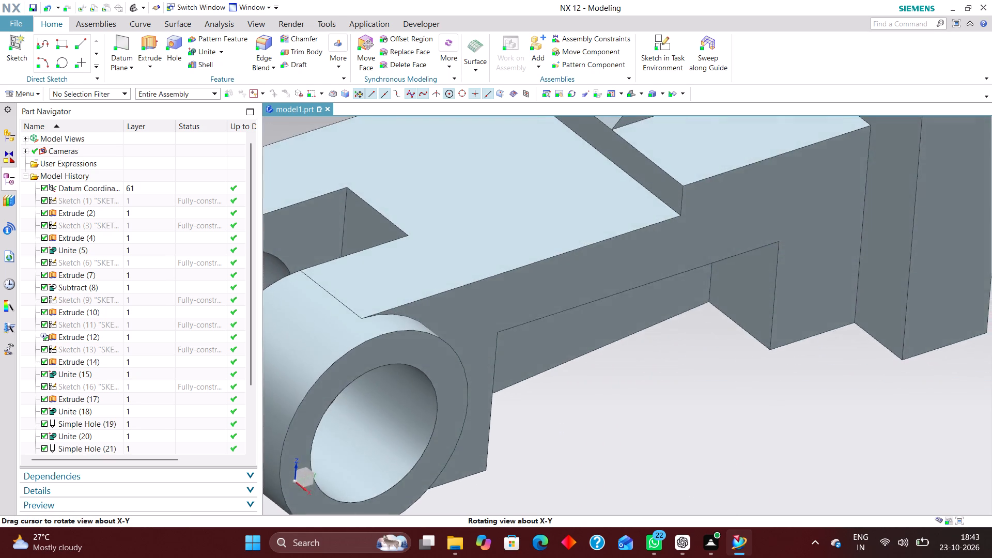
{"action": "middle_click_drag", "start_coordinate": [602, 488], "coordinate": [610, 491]}
{"action": "key", "text": "End"}
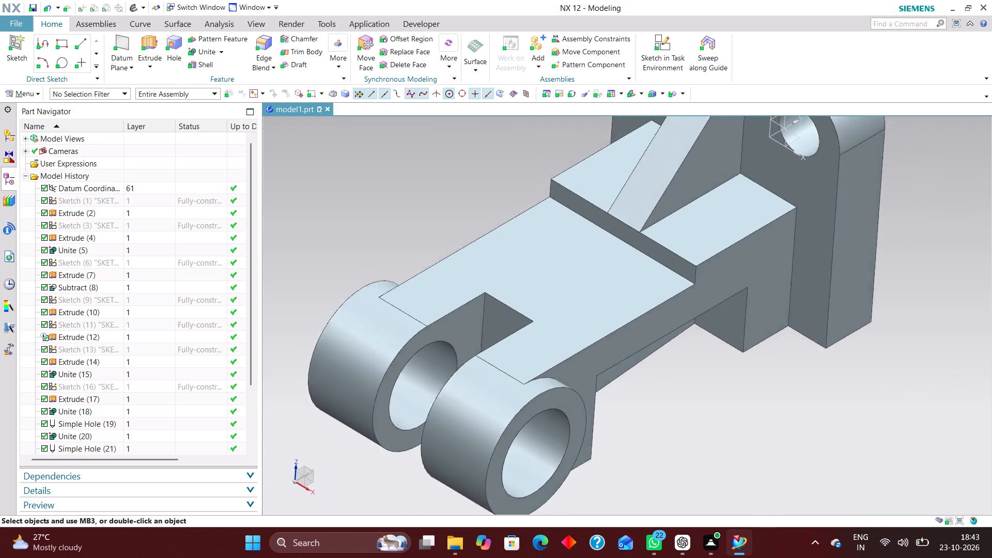
{"action": "scroll", "coordinate": [544, 358], "scroll_direction": "down", "scroll_amount": 2}
{"action": "scroll", "coordinate": [581, 381], "scroll_direction": "up", "scroll_amount": 3}
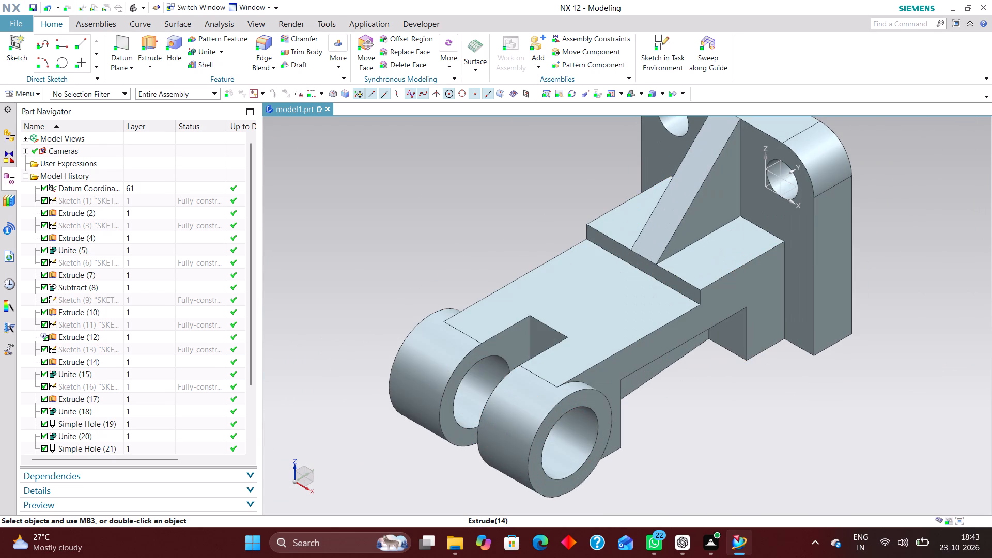
{"action": "scroll", "coordinate": [622, 381], "scroll_direction": "down", "scroll_amount": 1}
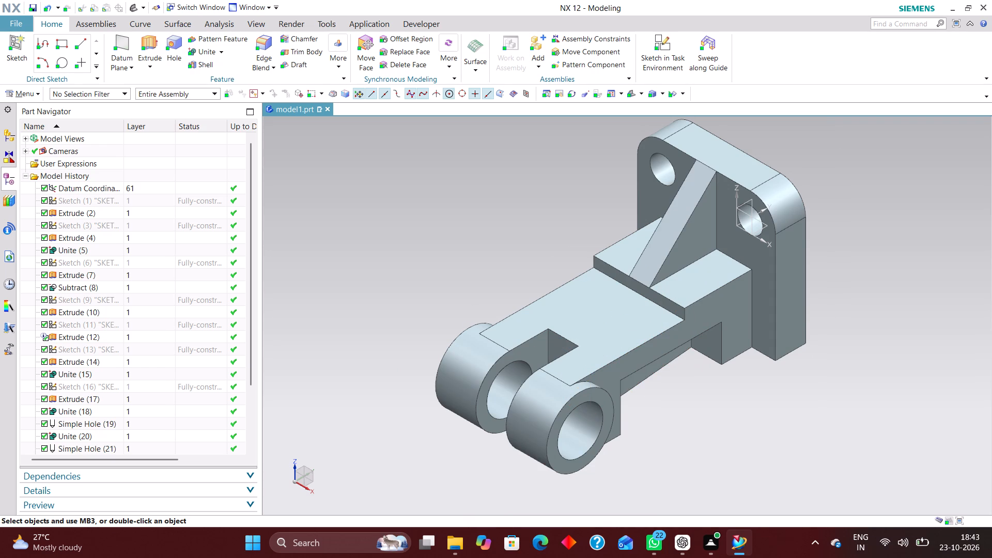
{"action": "scroll", "coordinate": [181, 340], "scroll_direction": "up", "scroll_amount": 6}
Group Simple Hole (19) and Simple Hole (21) into a top-level feature group named HOLES.
{"action": "scroll", "coordinate": [158, 274], "scroll_direction": "down", "scroll_amount": 8}
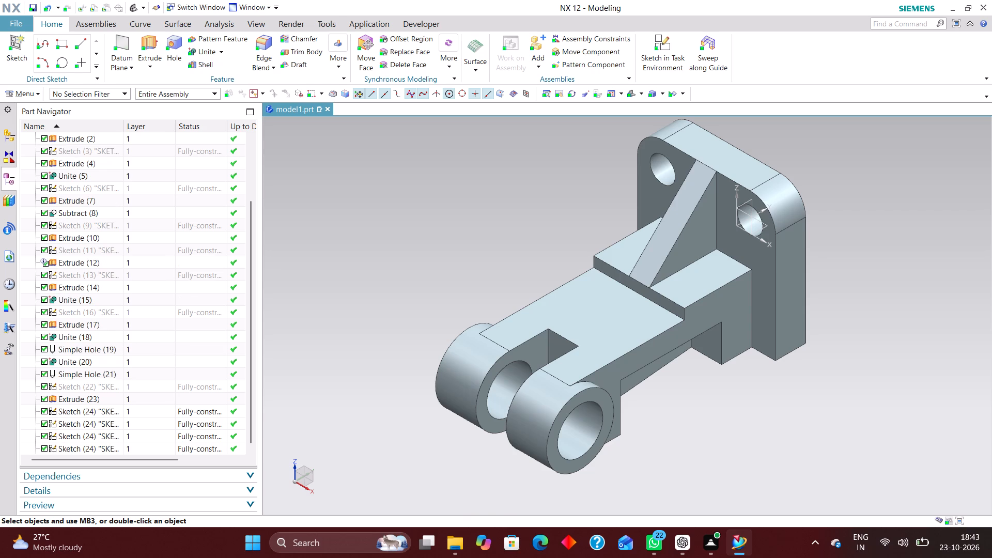
{"action": "left_click", "coordinate": [92, 347], "text": "ctrl"}
{"action": "left_click", "coordinate": [103, 374], "text": "ctrl"}
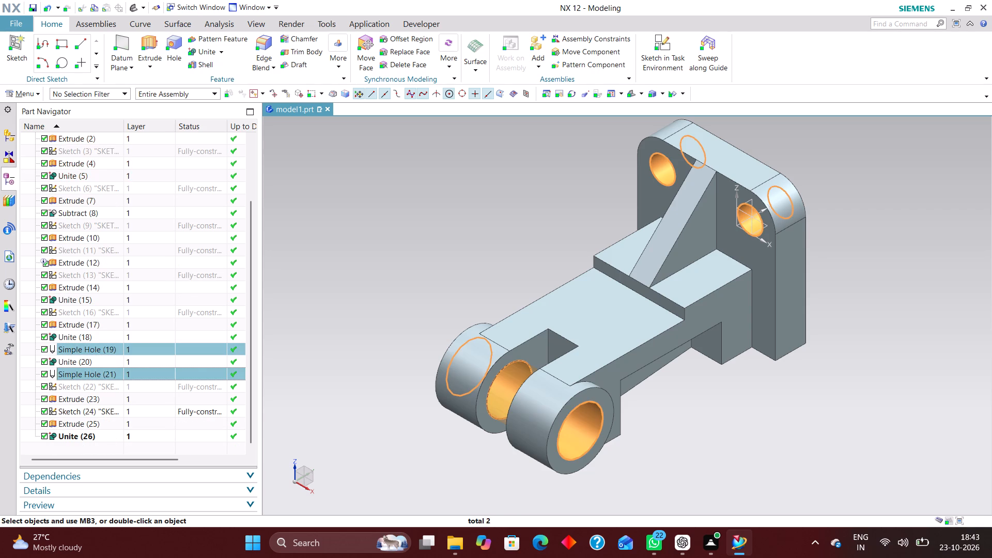
{"action": "right_click", "coordinate": [103, 373]}
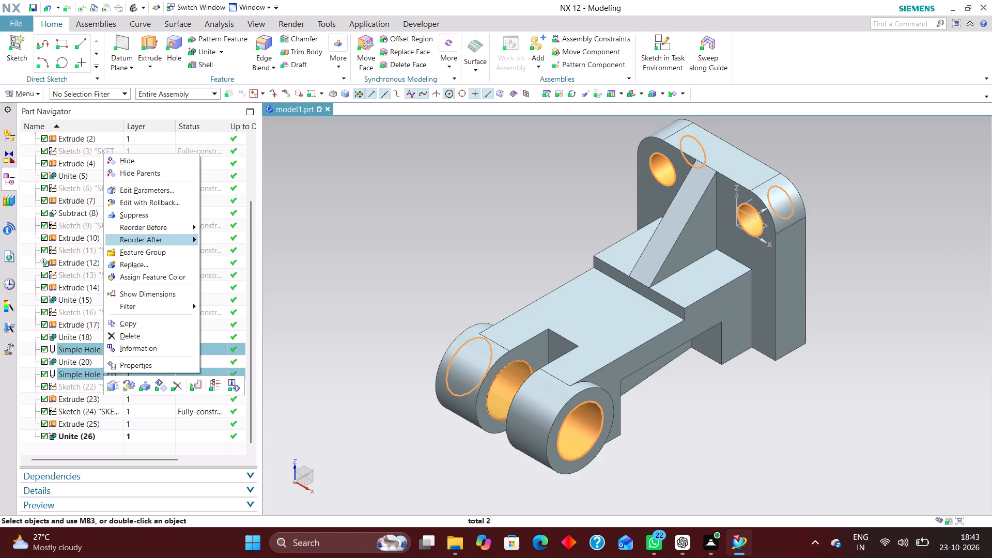
{"action": "left_click", "coordinate": [143, 249]}
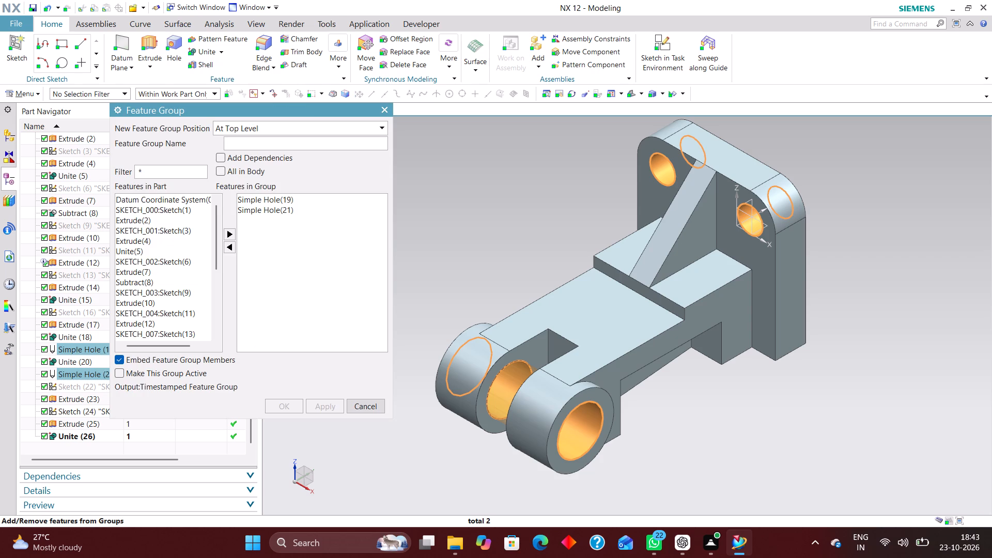
{"action": "type", "text": "HOLES"}
{"action": "key", "text": "Return"}
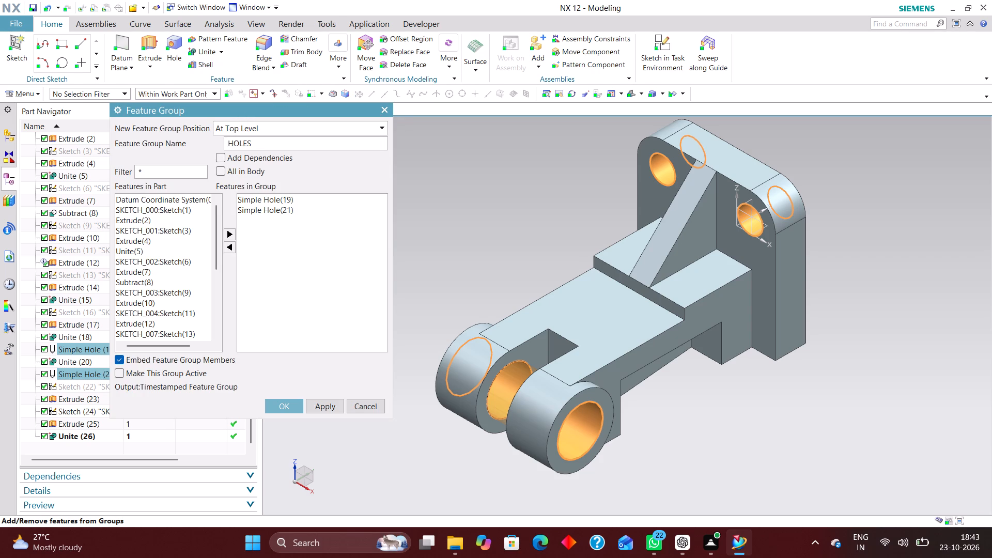
{"action": "left_click", "coordinate": [287, 407]}
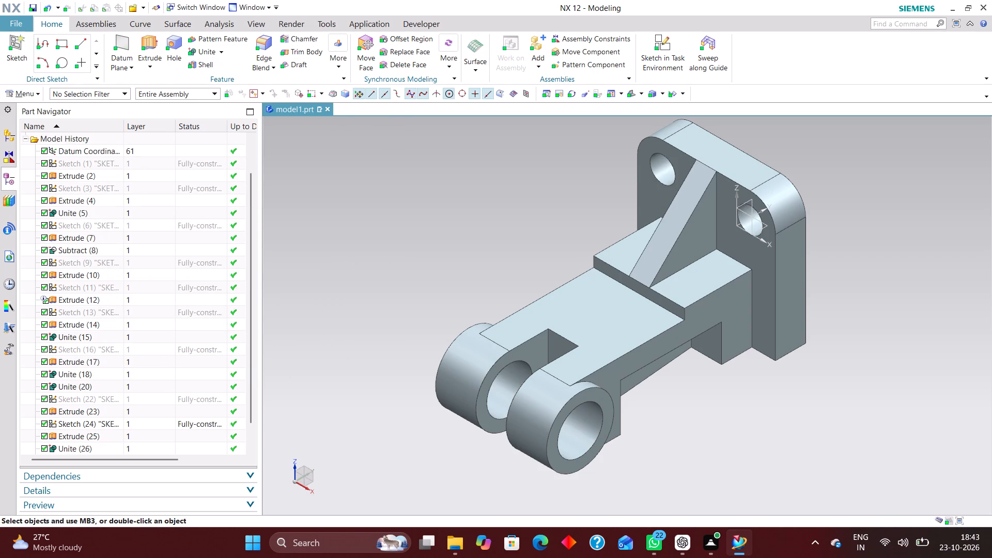
Review the model history from the first features down to the hole feature group at its end.
{"action": "scroll", "coordinate": [95, 289], "scroll_direction": "down", "scroll_amount": 4}
{"action": "scroll", "coordinate": [123, 345], "scroll_direction": "up", "scroll_amount": 5}
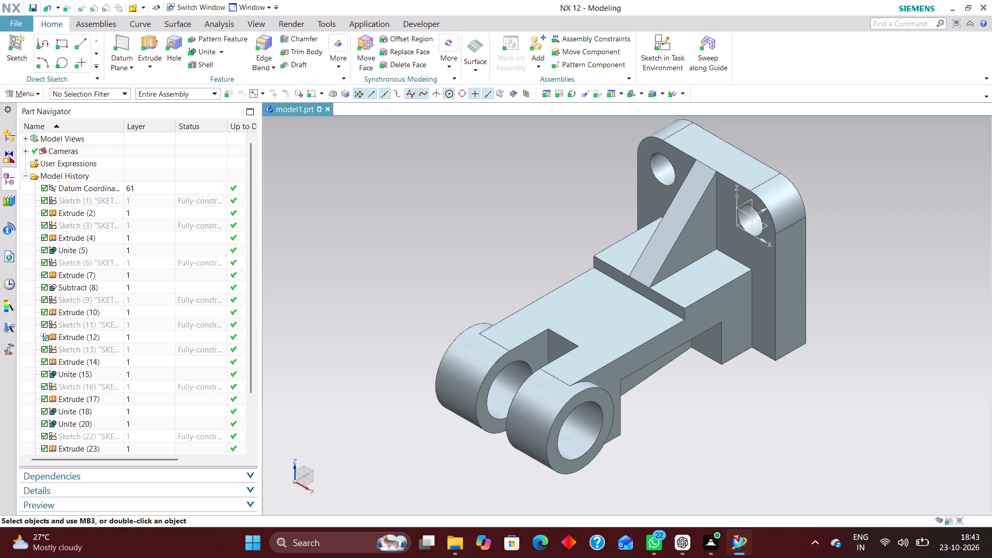
{"action": "scroll", "coordinate": [434, 284], "scroll_direction": "down", "scroll_amount": 2}
{"action": "scroll", "coordinate": [429, 289], "scroll_direction": "up", "scroll_amount": 1}
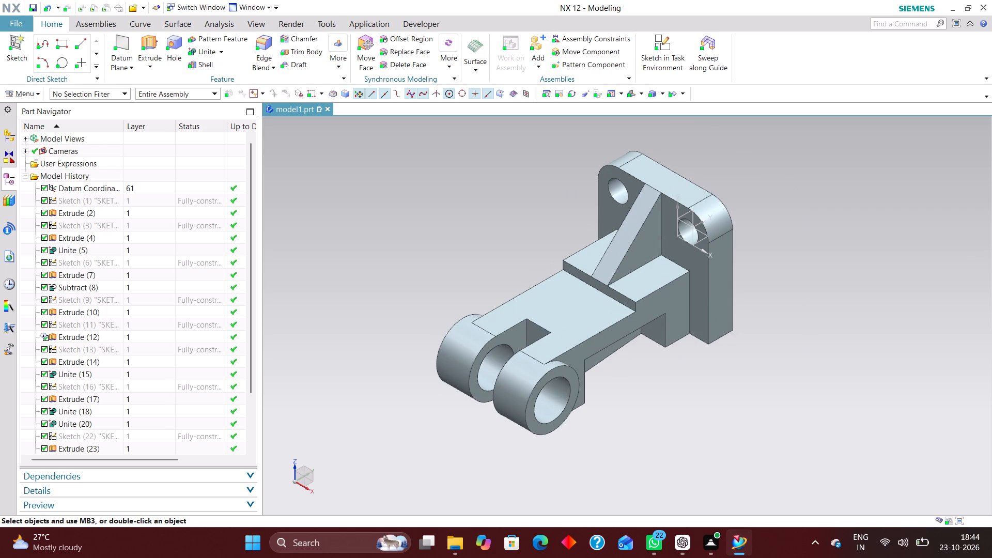
{"action": "scroll", "coordinate": [142, 308], "scroll_direction": "down", "scroll_amount": 5}
{"action": "scroll", "coordinate": [139, 331], "scroll_direction": "up", "scroll_amount": 5}
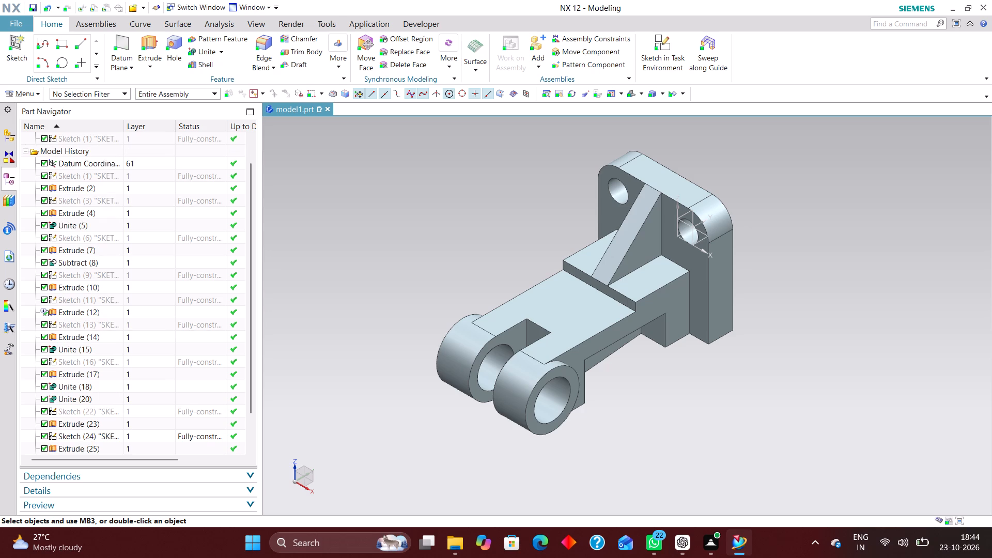
{"action": "scroll", "coordinate": [141, 184], "scroll_direction": "down", "scroll_amount": 5}
{"action": "scroll", "coordinate": [141, 184], "scroll_direction": "up", "scroll_amount": 4}
{"action": "scroll", "coordinate": [141, 184], "scroll_direction": "down", "scroll_amount": 3}
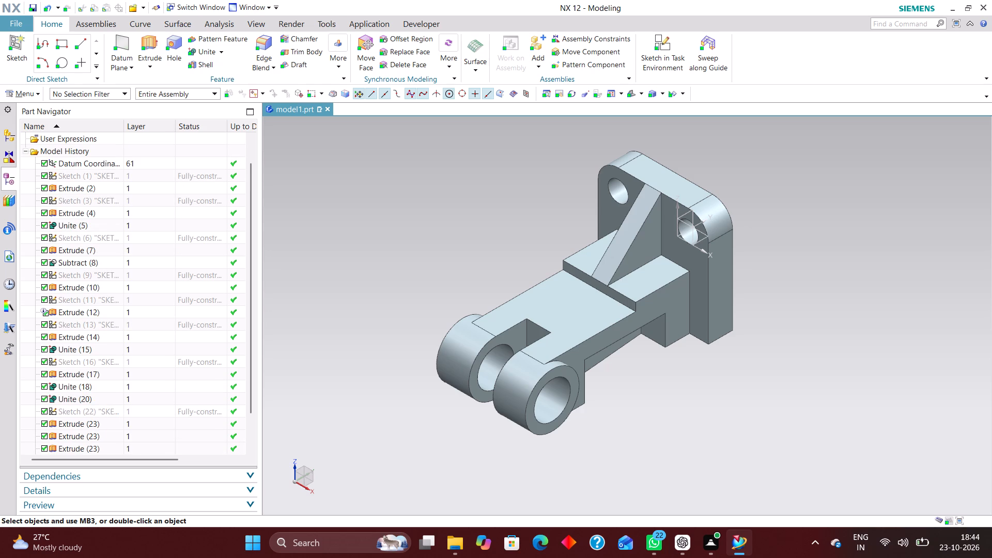
{"action": "scroll", "coordinate": [141, 184], "scroll_direction": "down", "scroll_amount": 2}
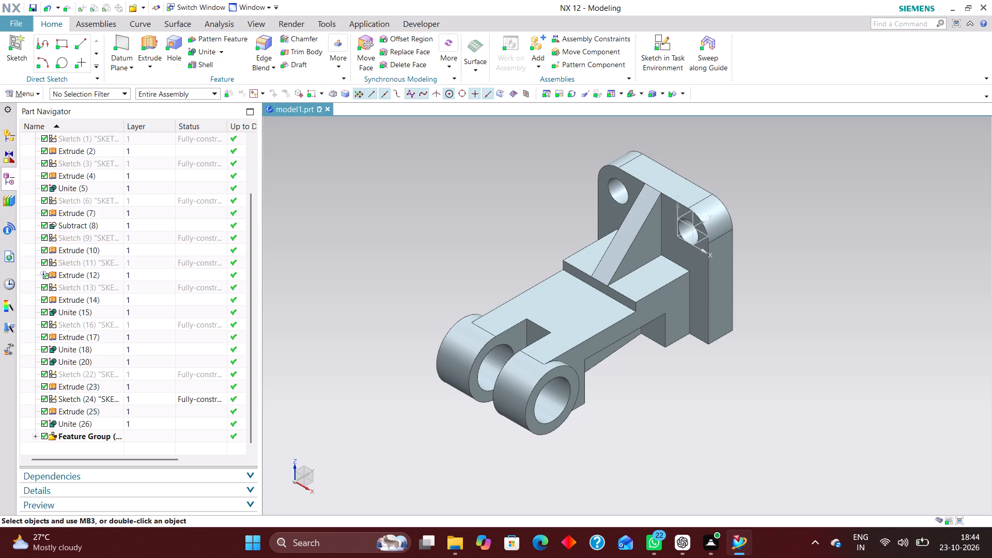
Stop the journal recording session.
{"action": "left_click", "coordinate": [399, 22]}
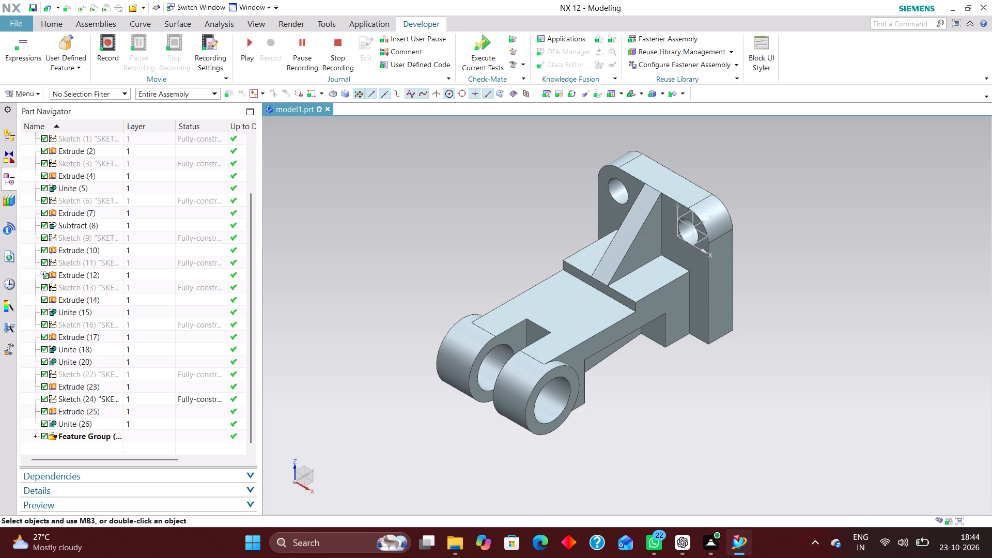
{"action": "left_click", "coordinate": [338, 50]}
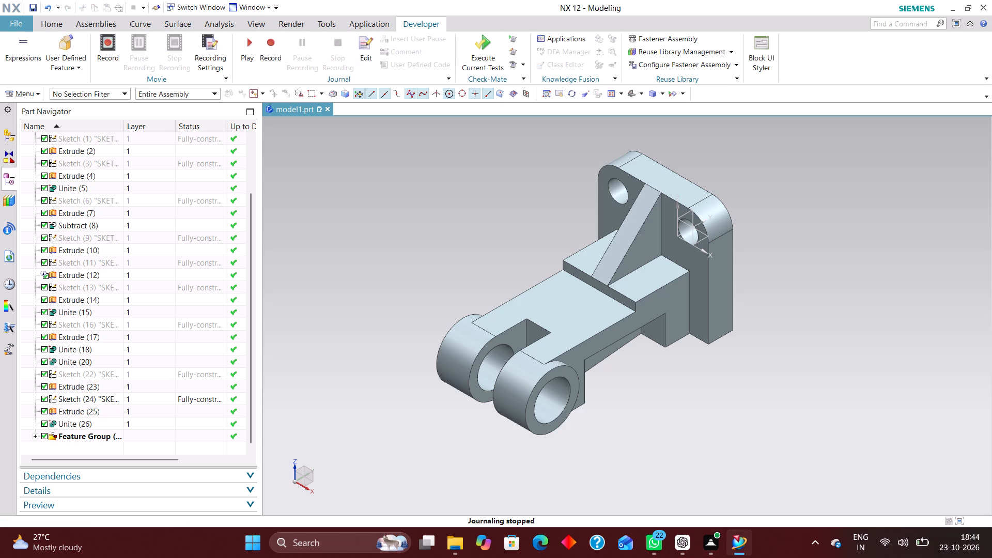